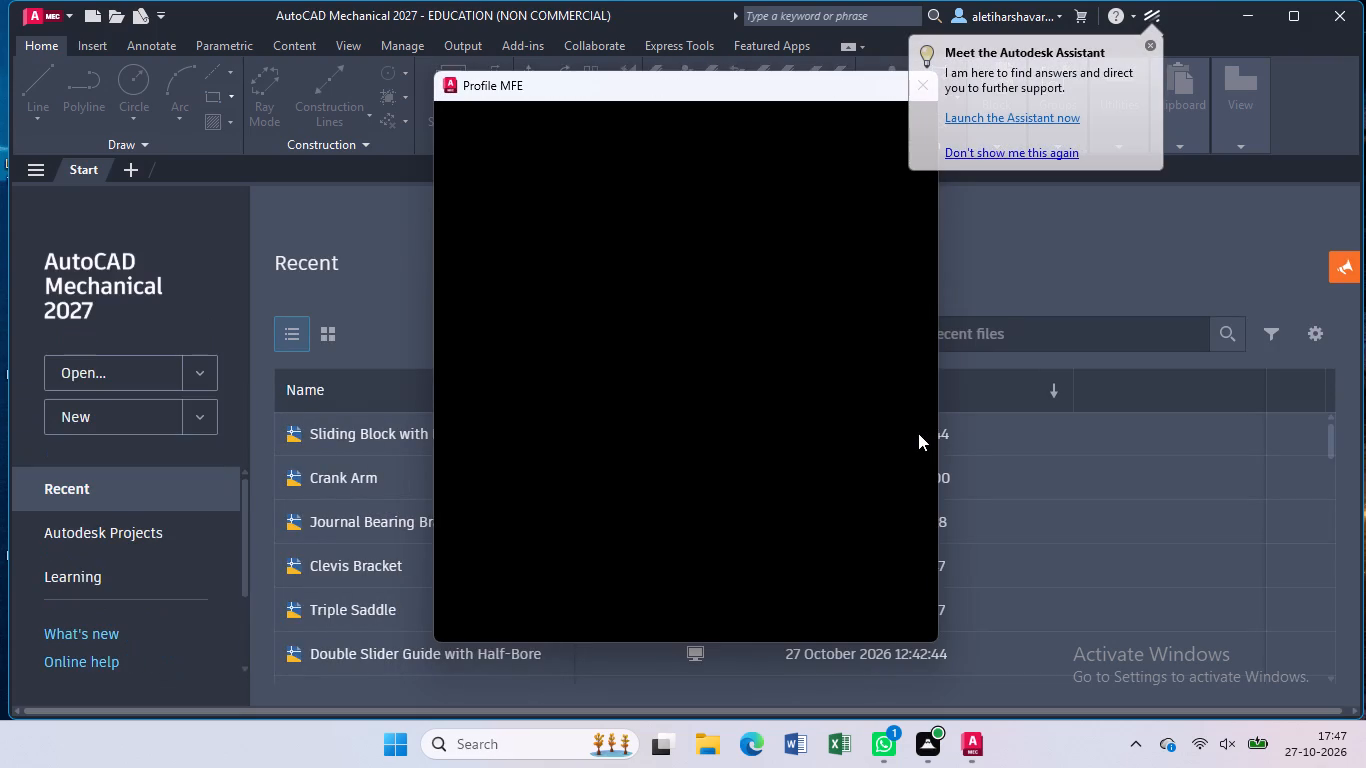
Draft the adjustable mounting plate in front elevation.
Dismiss the Autodesk Assistant tip and the blank Profile MFE window, and start a new drawing.
click(1145, 47)
click(932, 86)
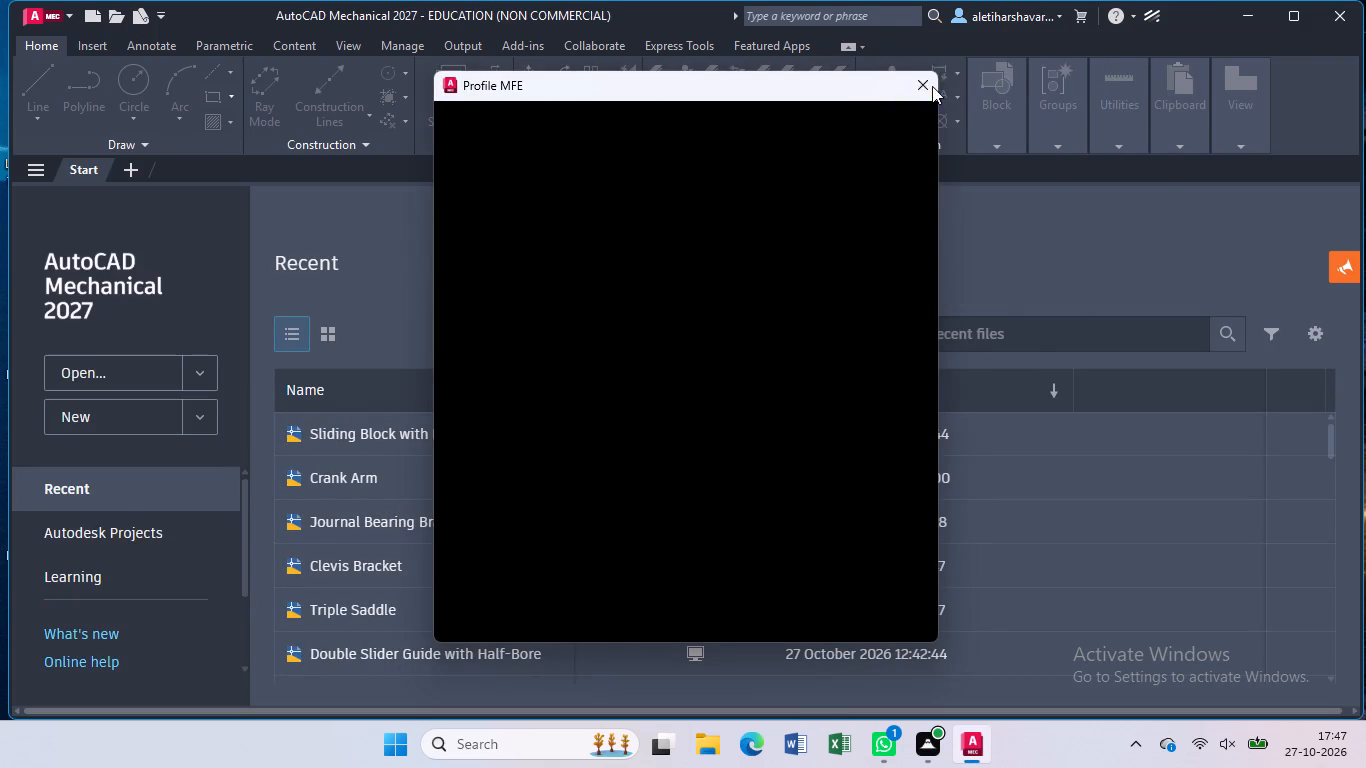
scroll(812, 280, down, 2)
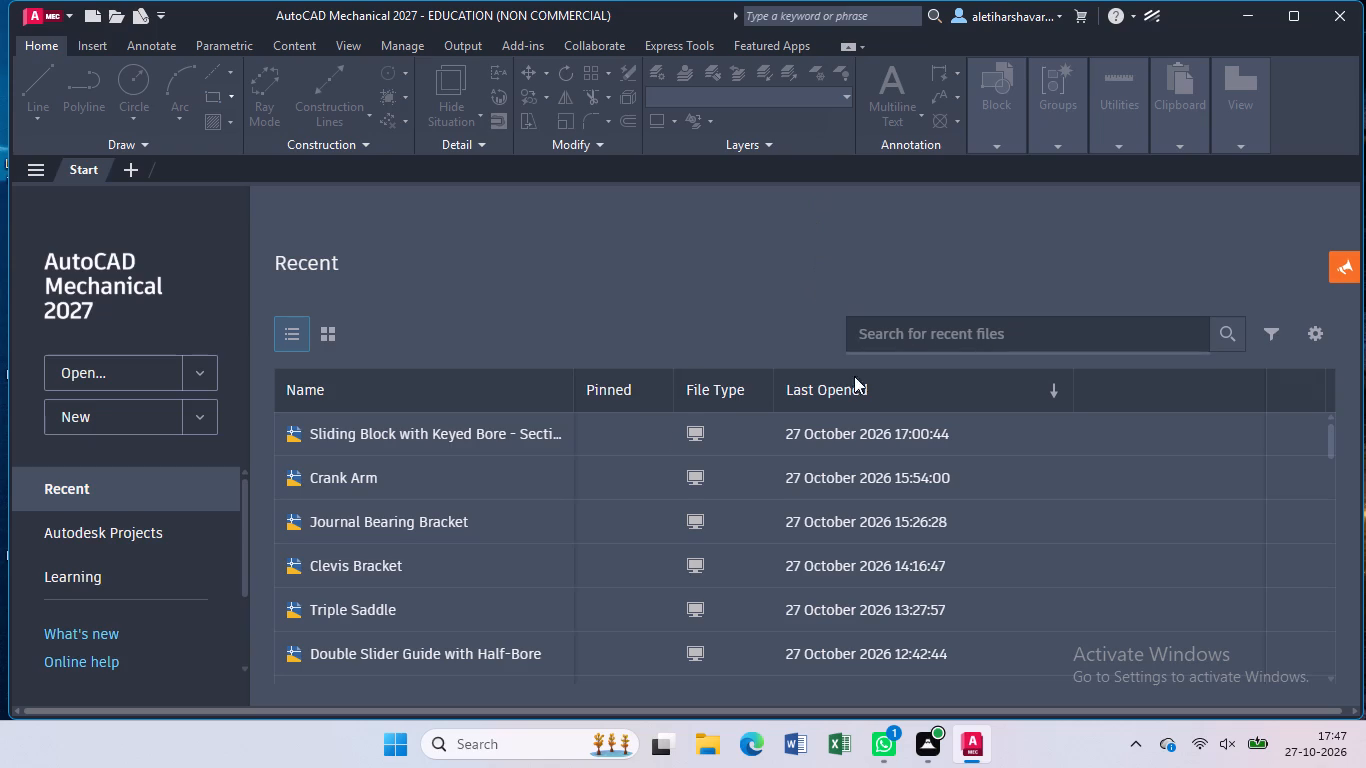
click(140, 413)
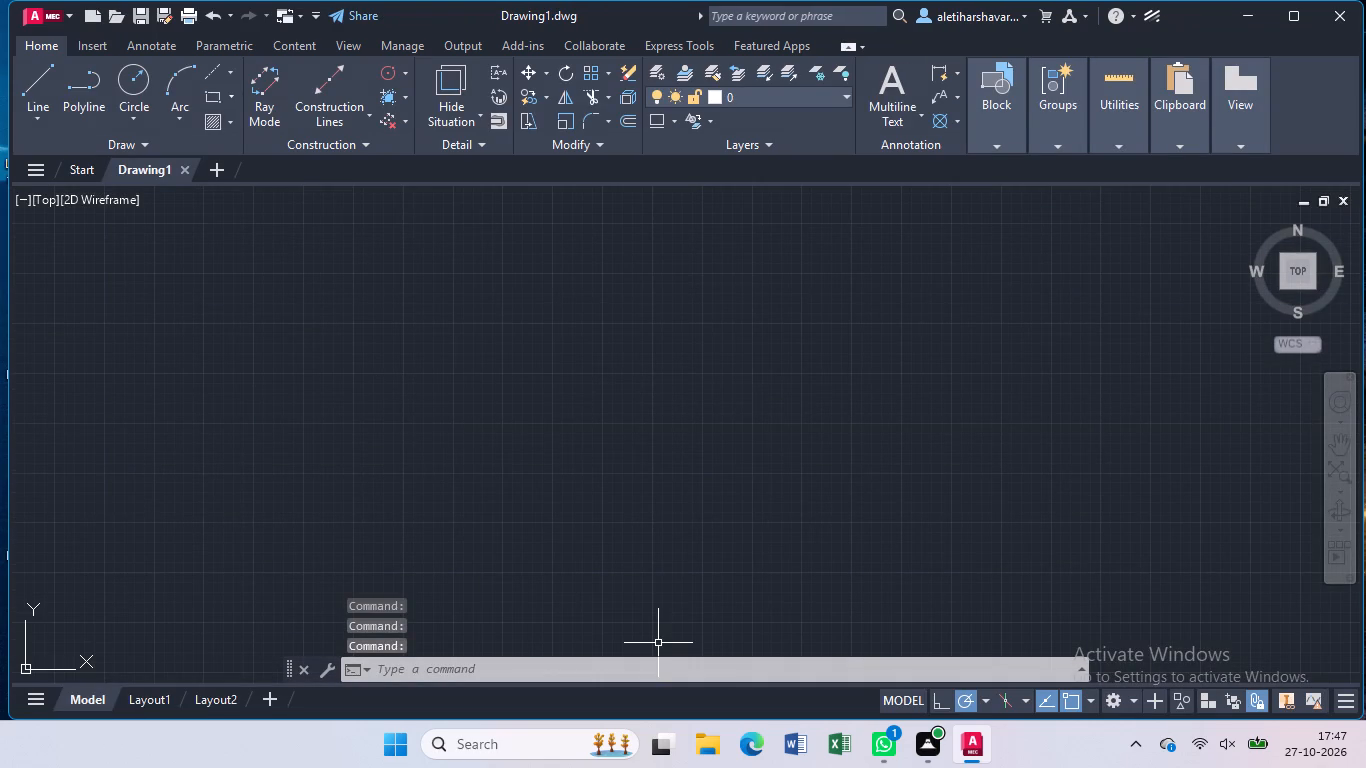
Turn on log file recording for the new drawing with the LOGFILEON command.
text(lo)
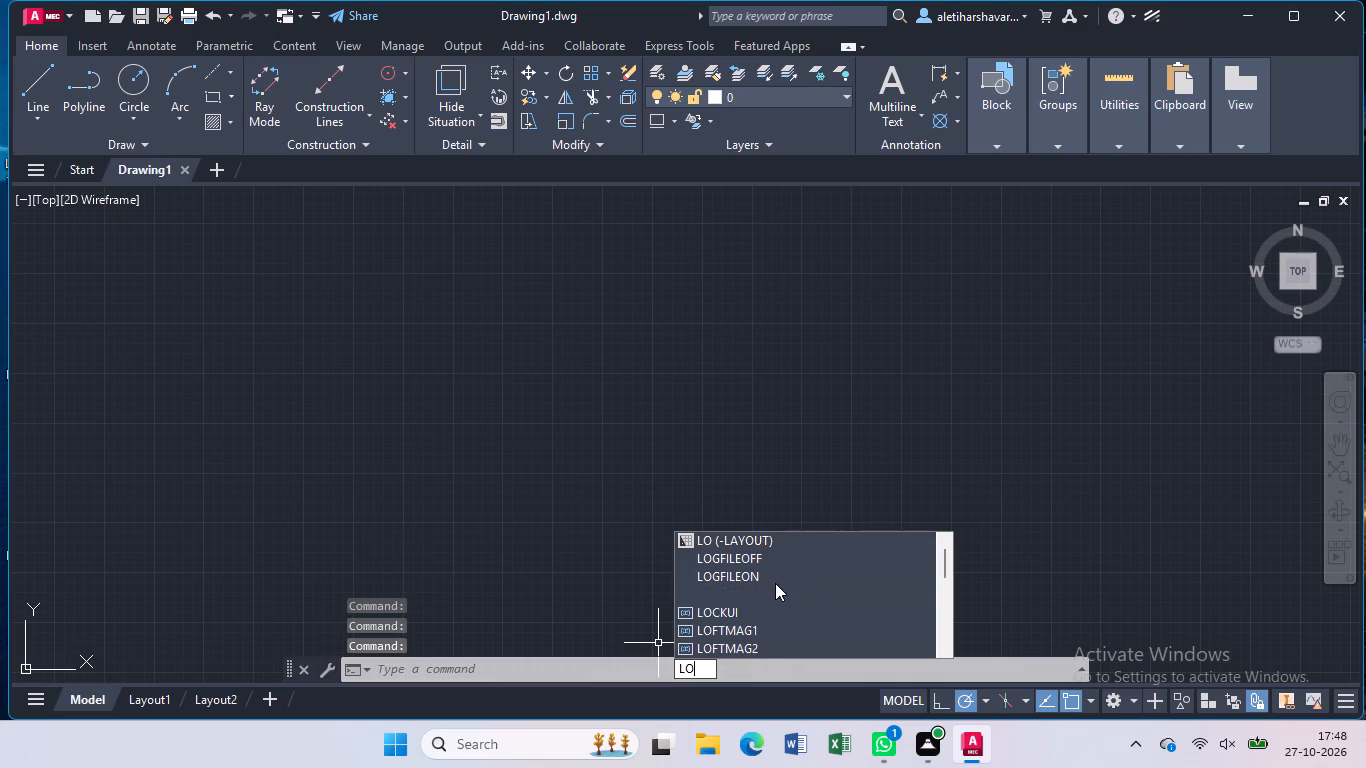
click(774, 577)
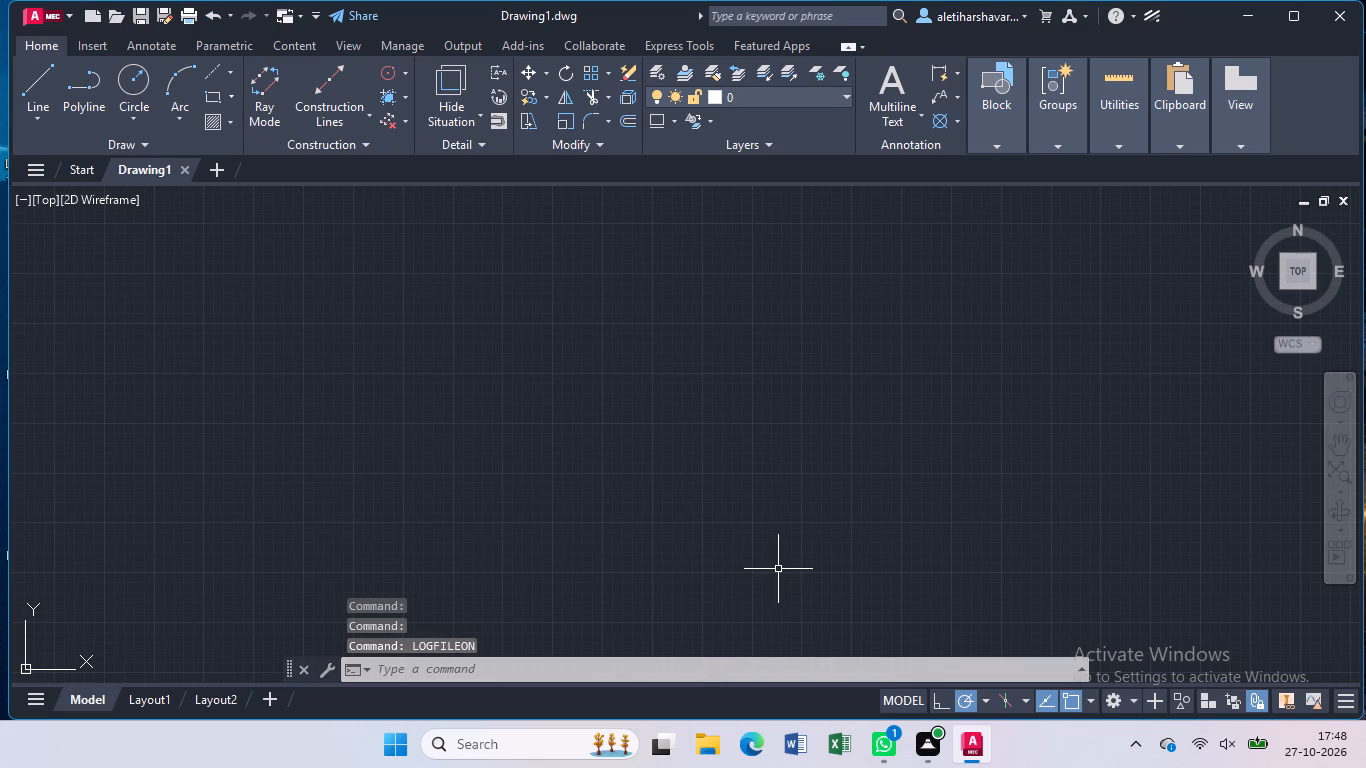
Set the length precision to 0.0 in the drawing units and apply the settings.
text(un)
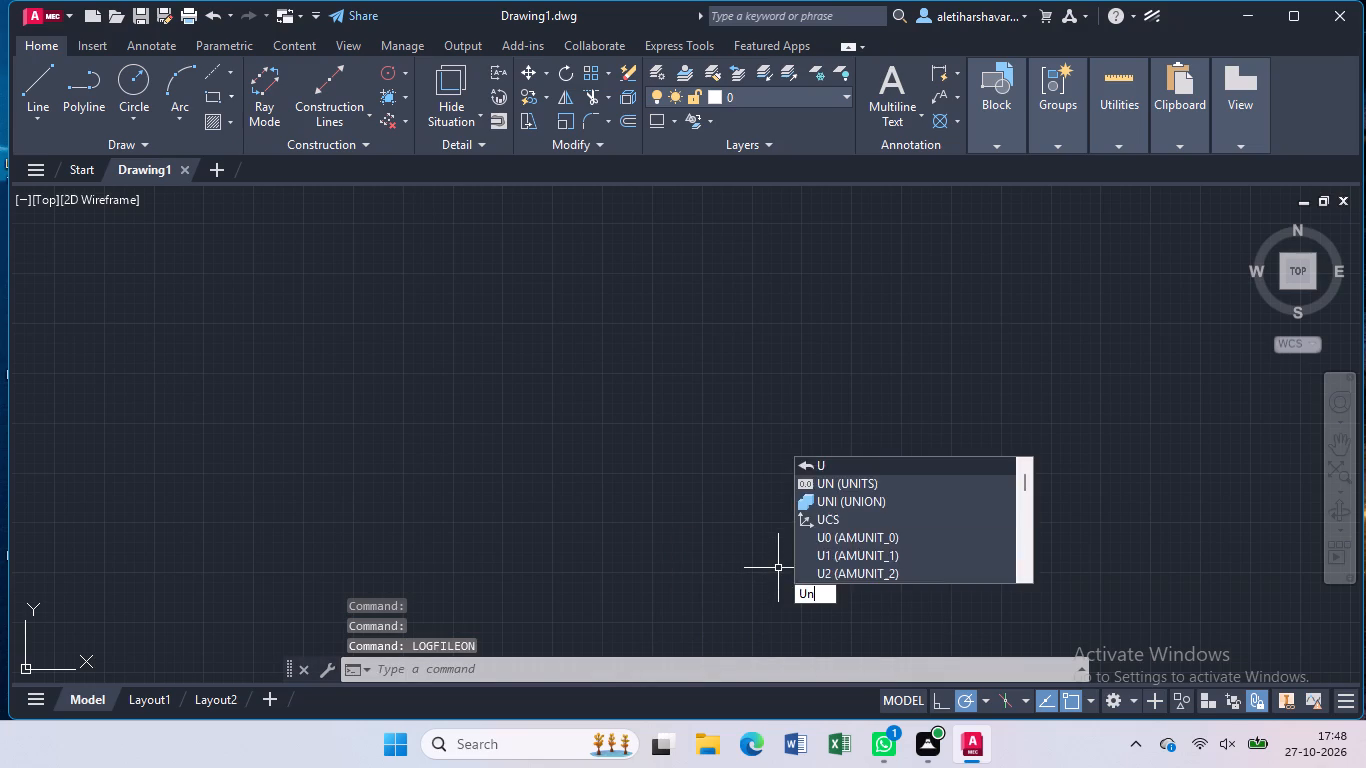
key(Return)
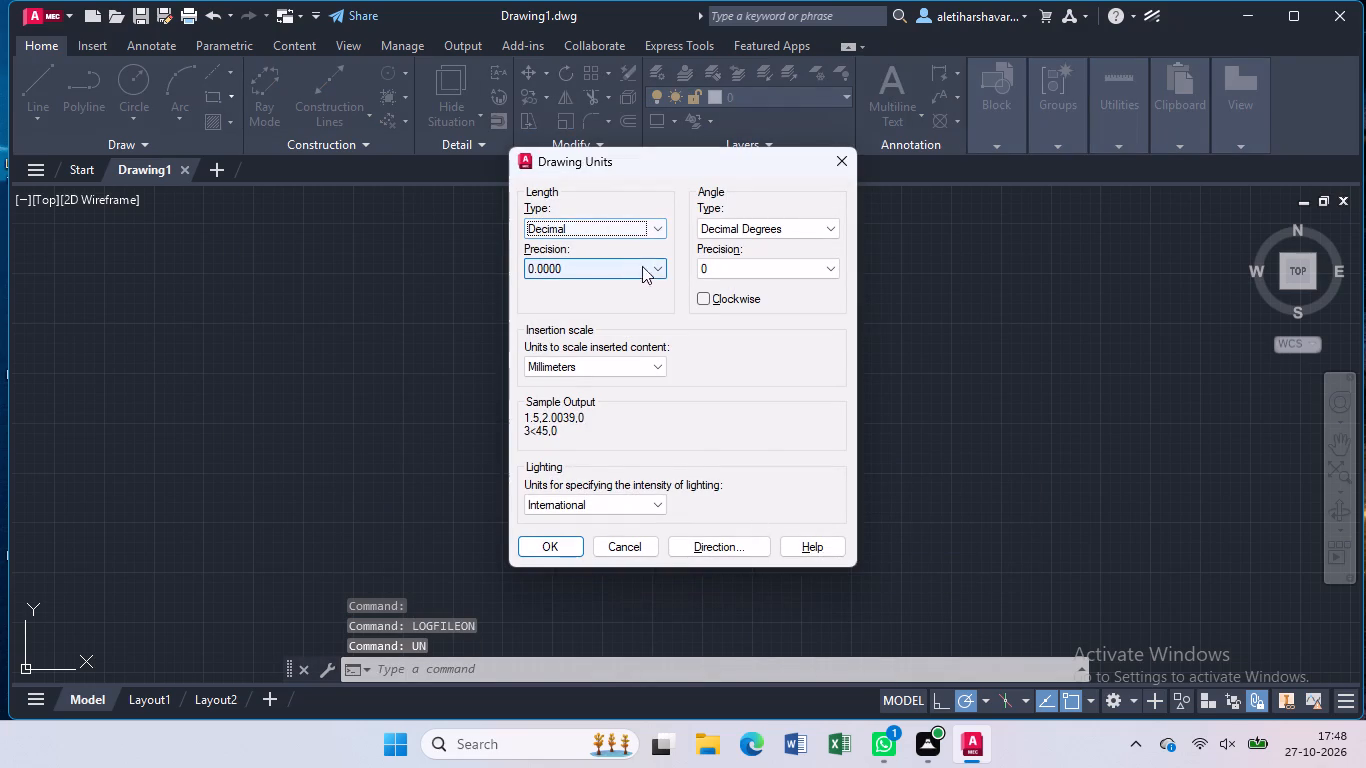
click(657, 267)
click(582, 305)
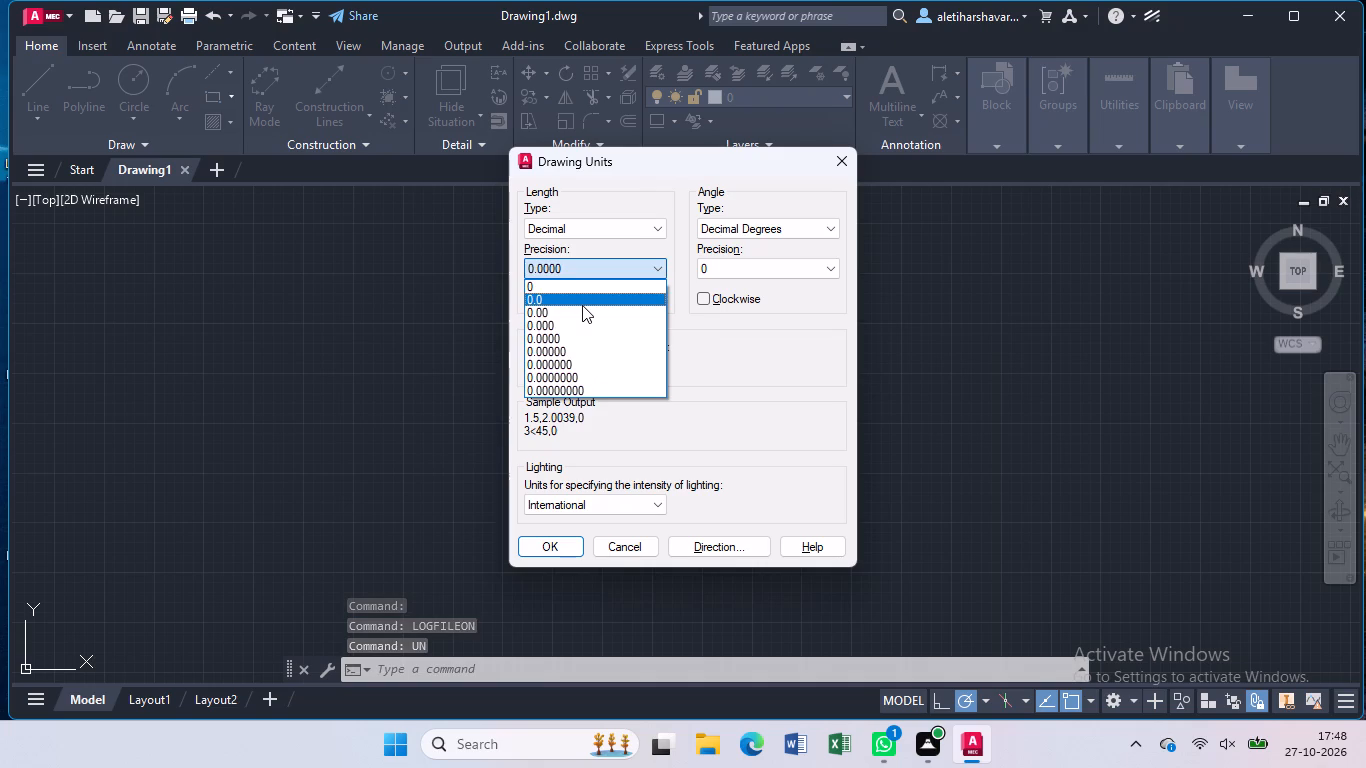
click(550, 548)
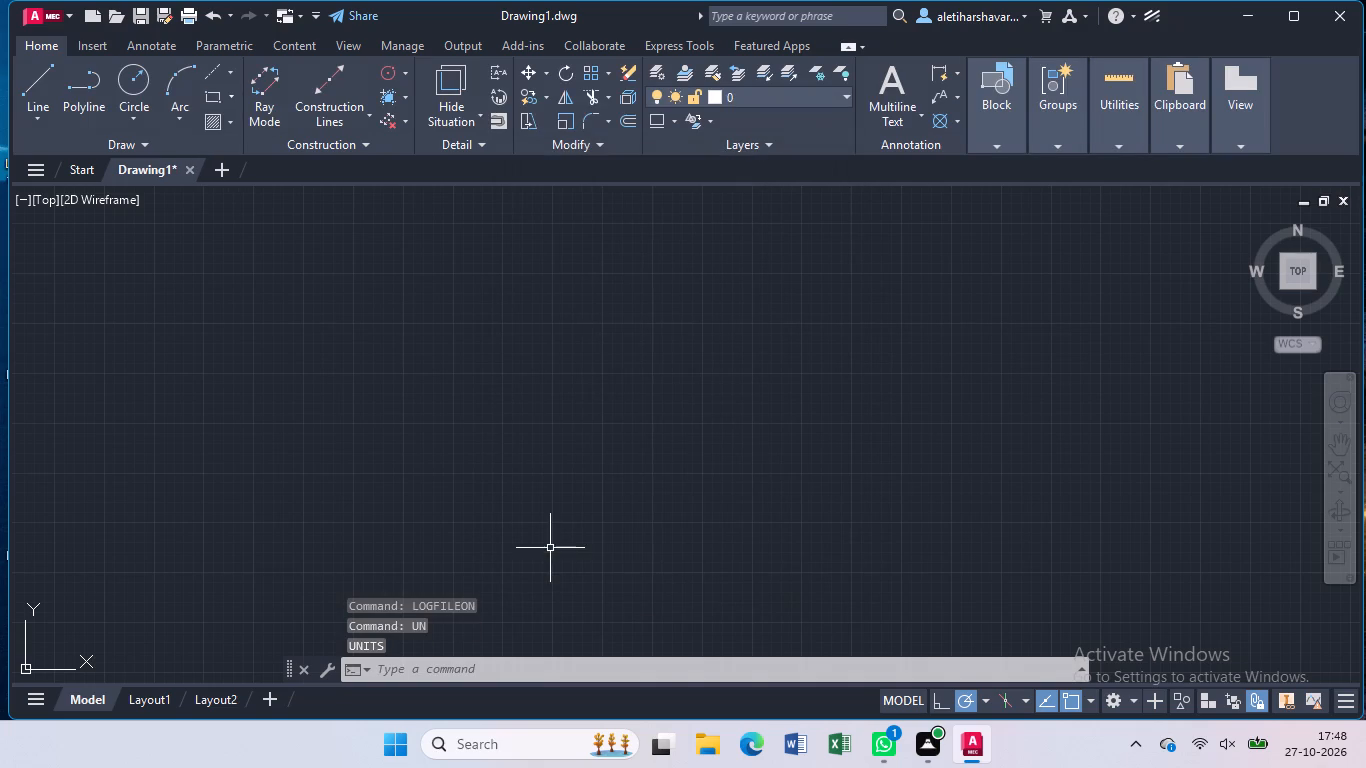
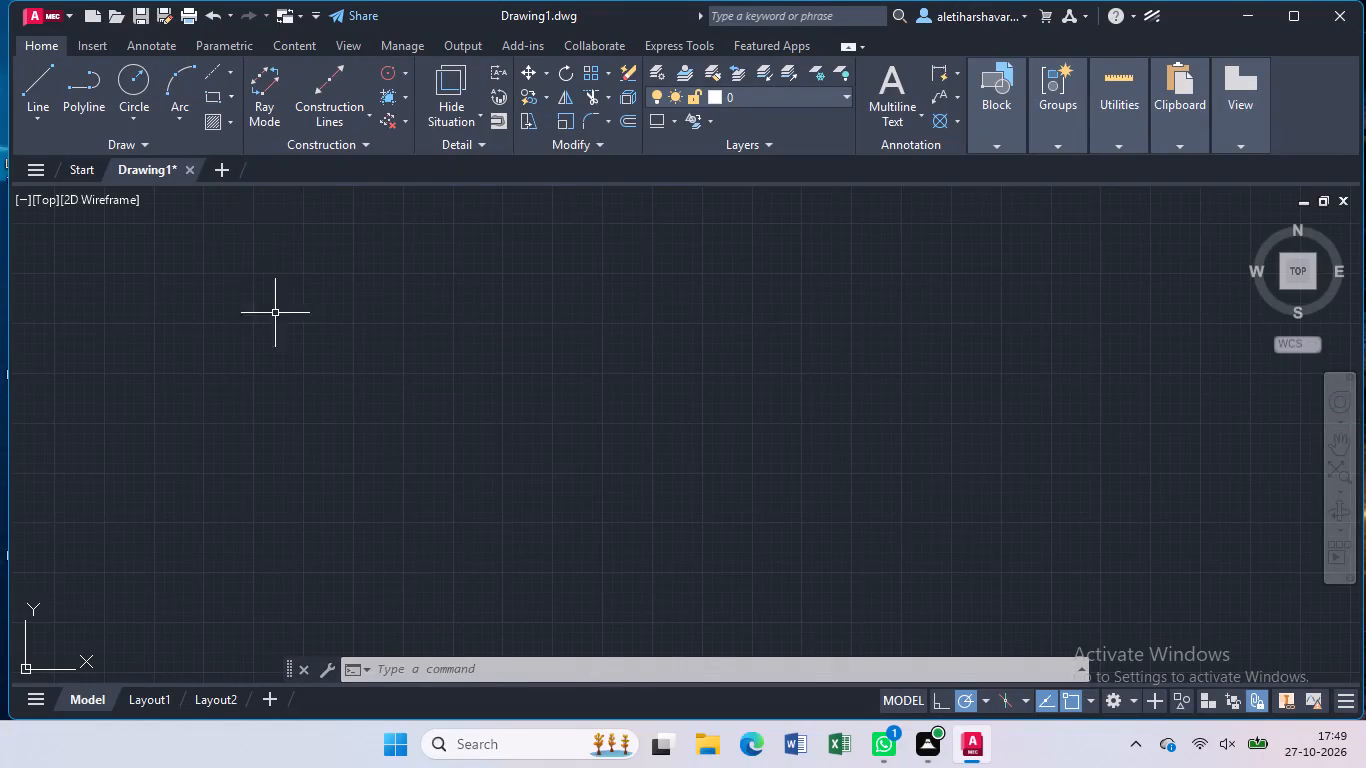
Draw a vertical line 210 long in the empty drawing as the plate's long side edge.
click(35, 89)
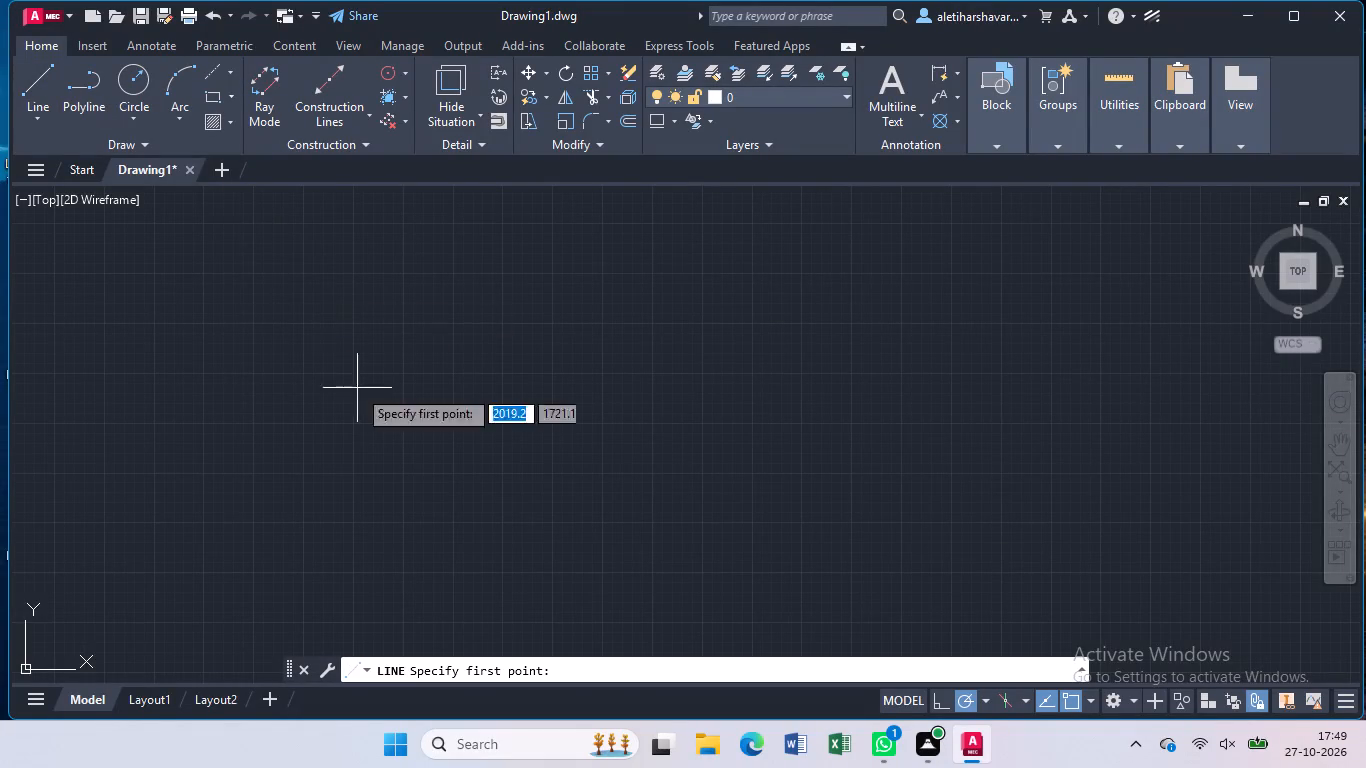
click(337, 499)
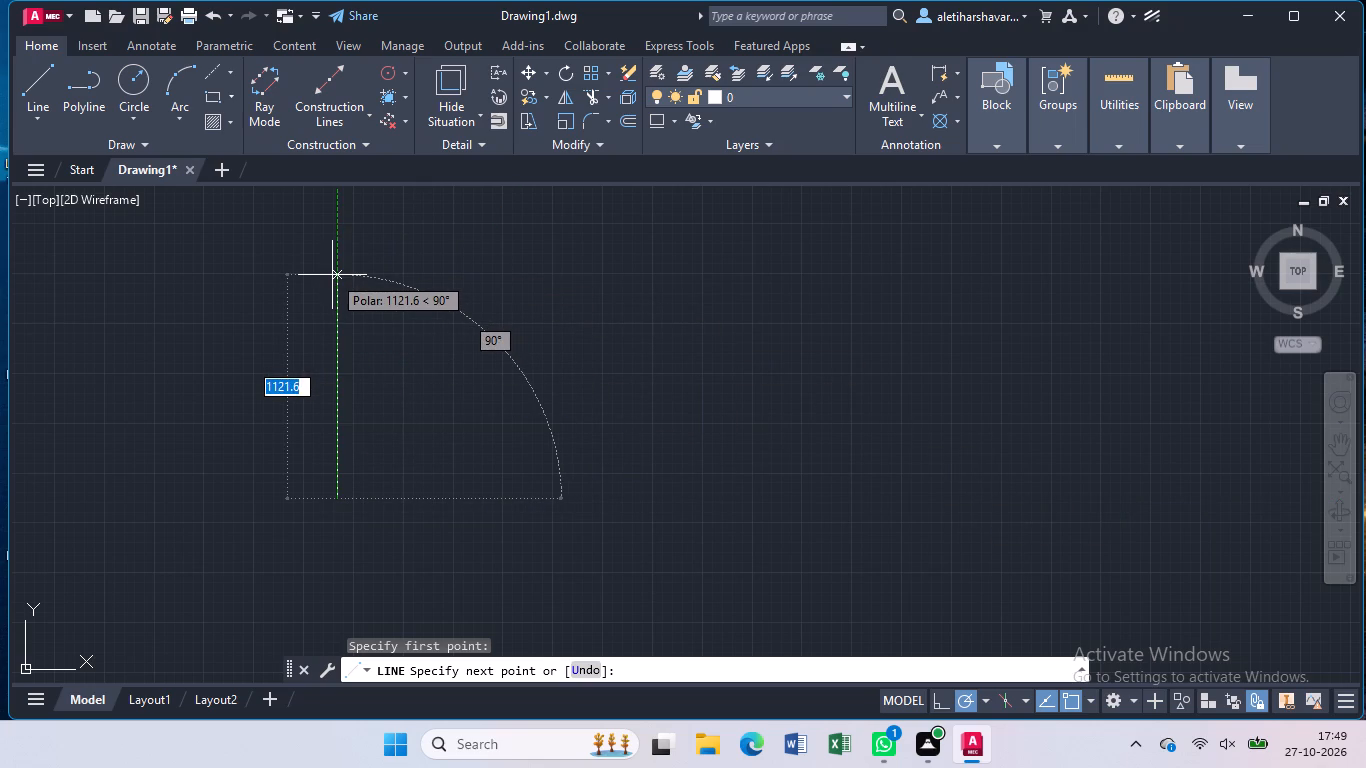
text(21)
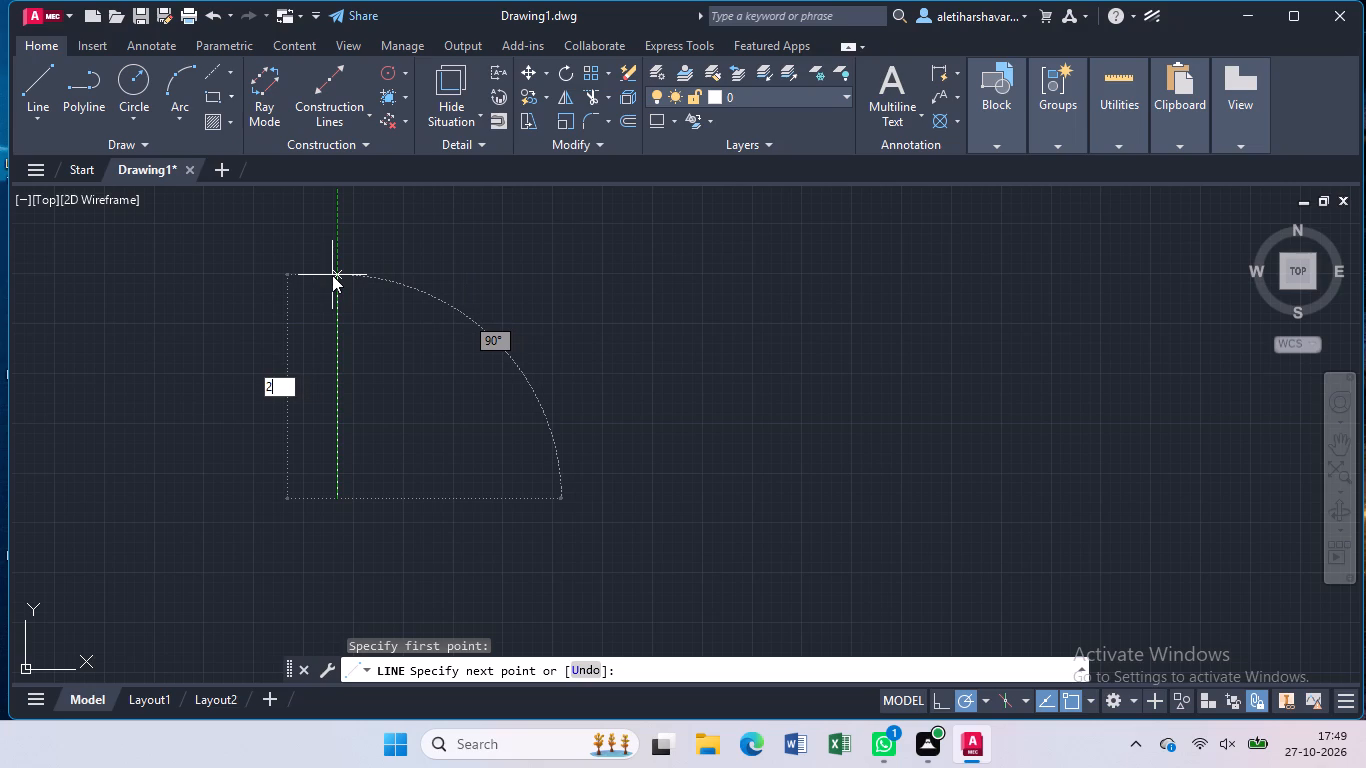
key(0)
key(Return)
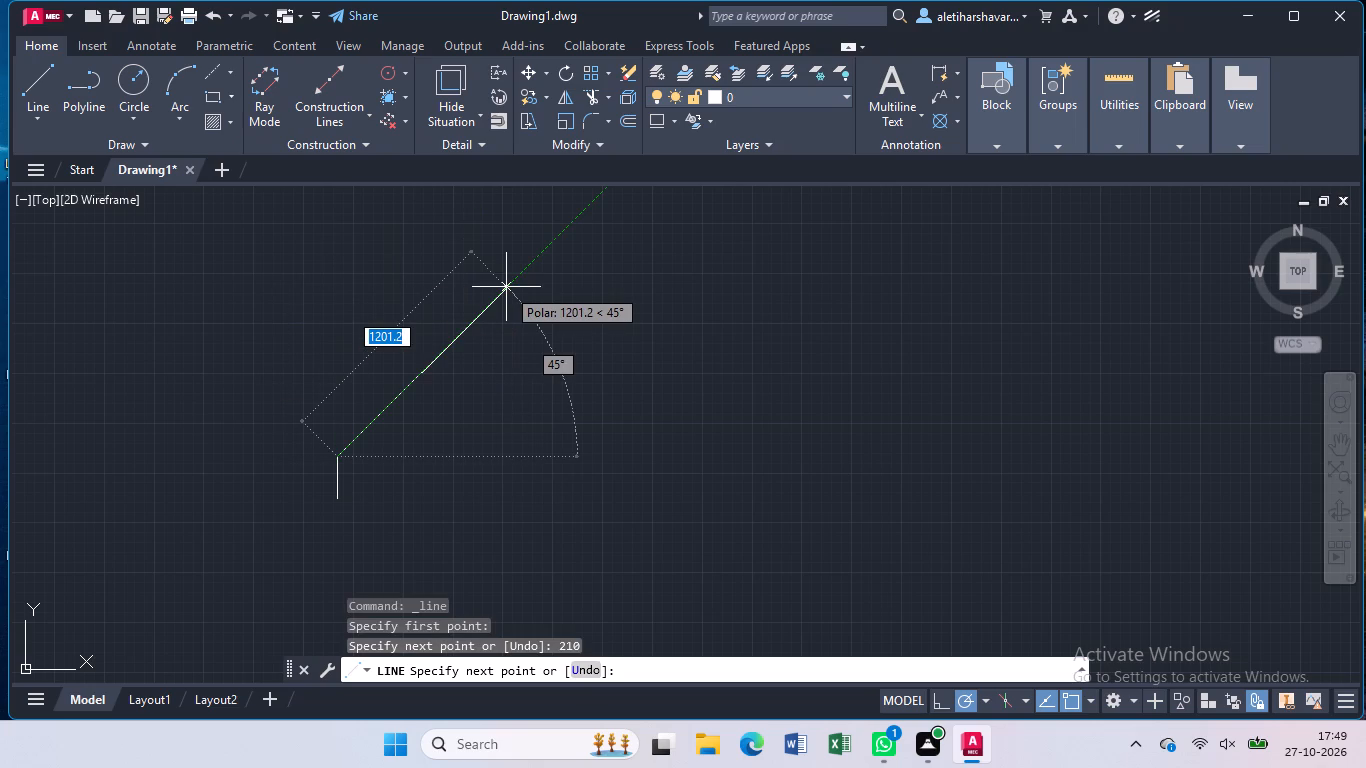
key(Escape)
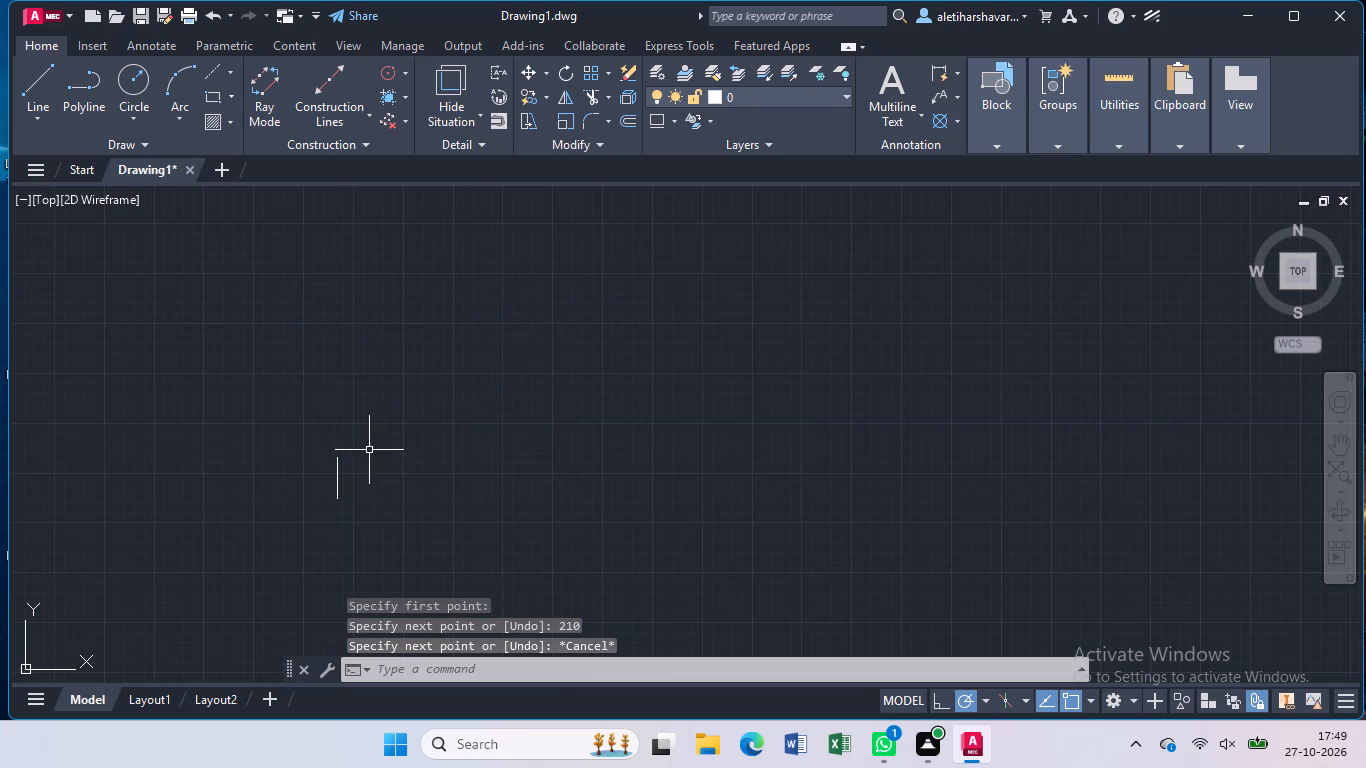
From the vertical line's upper end, draw a 15 horizontal line to the right, then a 15 line straight down.
scroll(364, 453, up, 2)
middle_drag(328, 500, 470, 347)
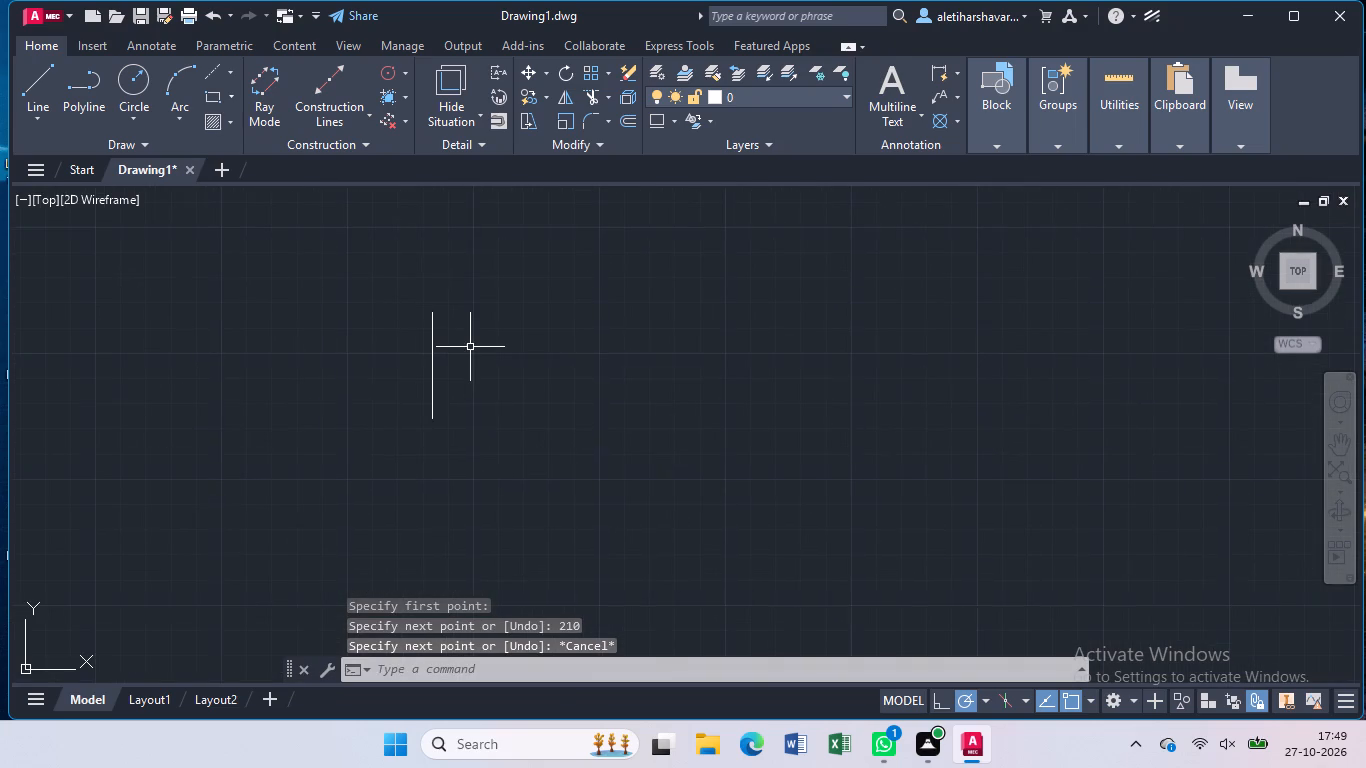
scroll(470, 347, up, 3)
scroll(470, 347, down, 1)
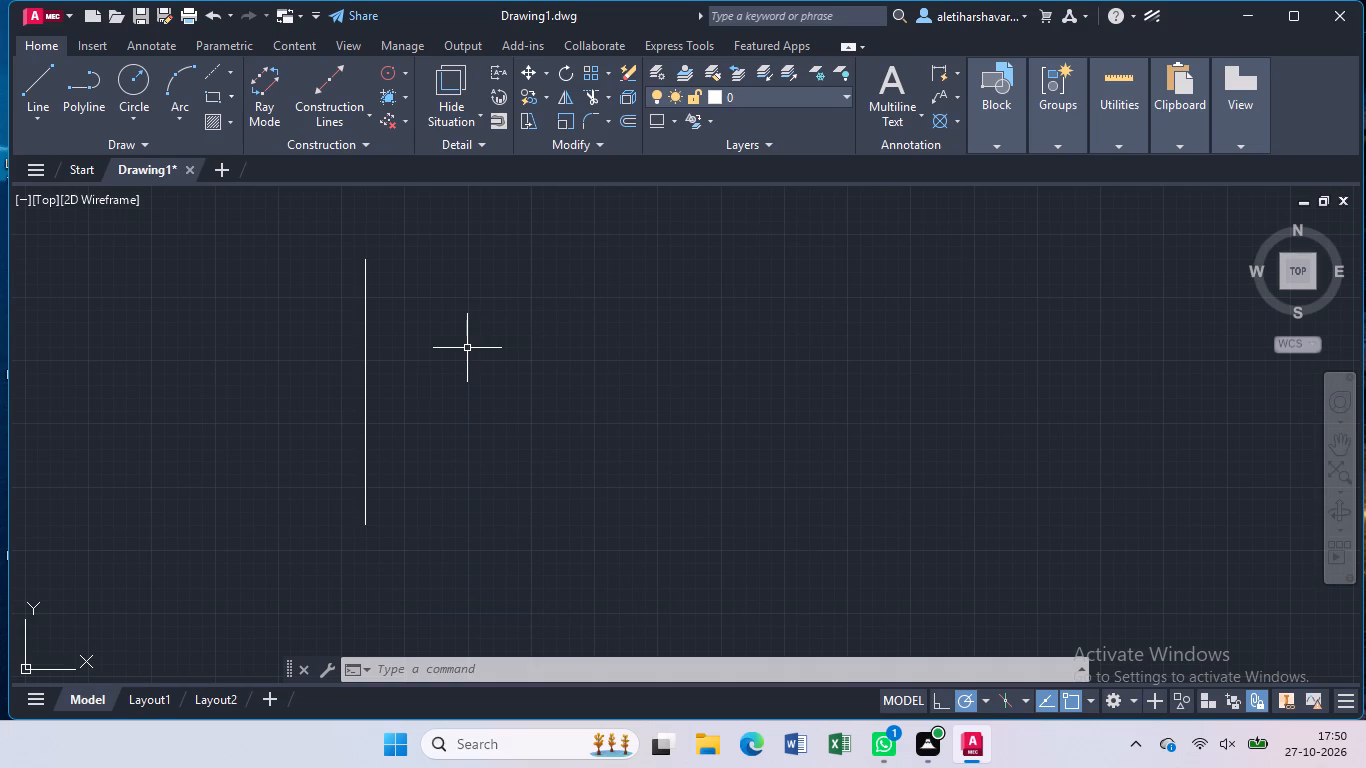
key(l)
key(Return)
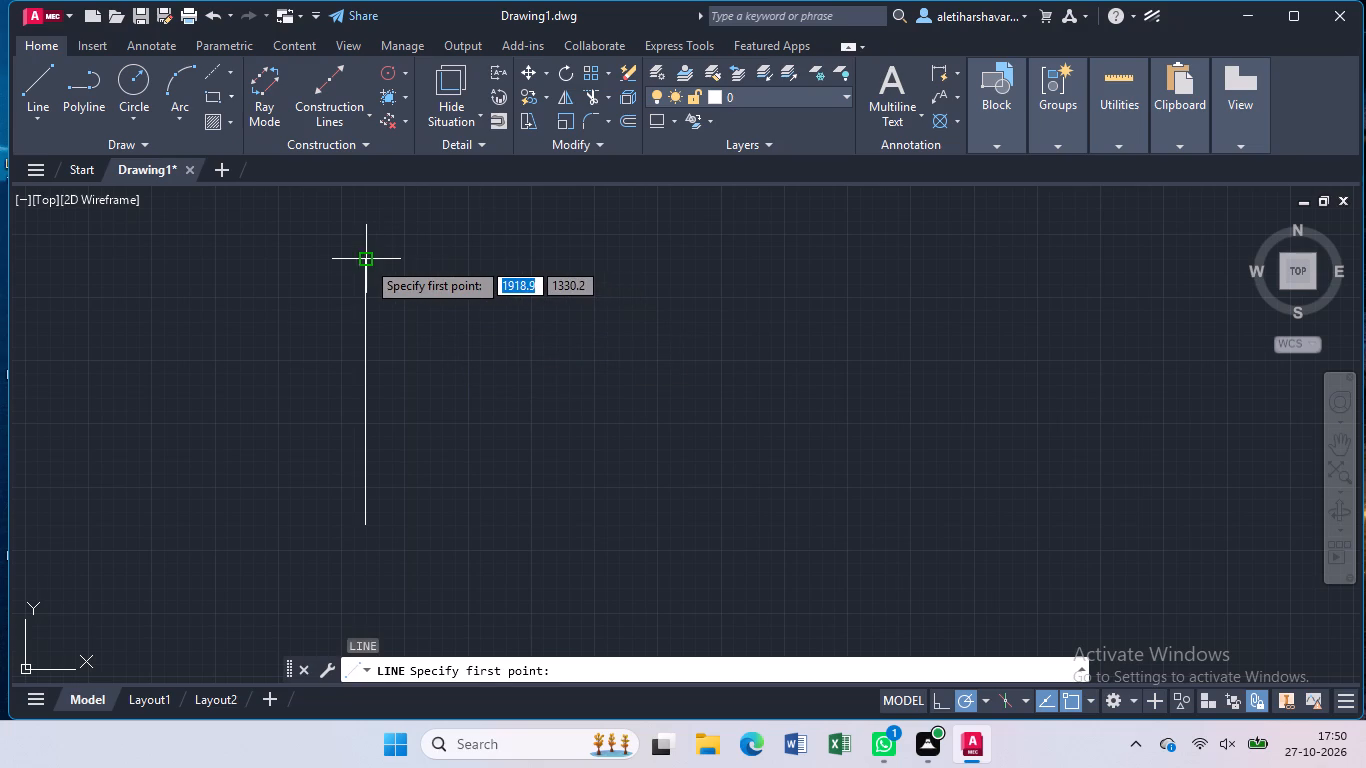
click(367, 264)
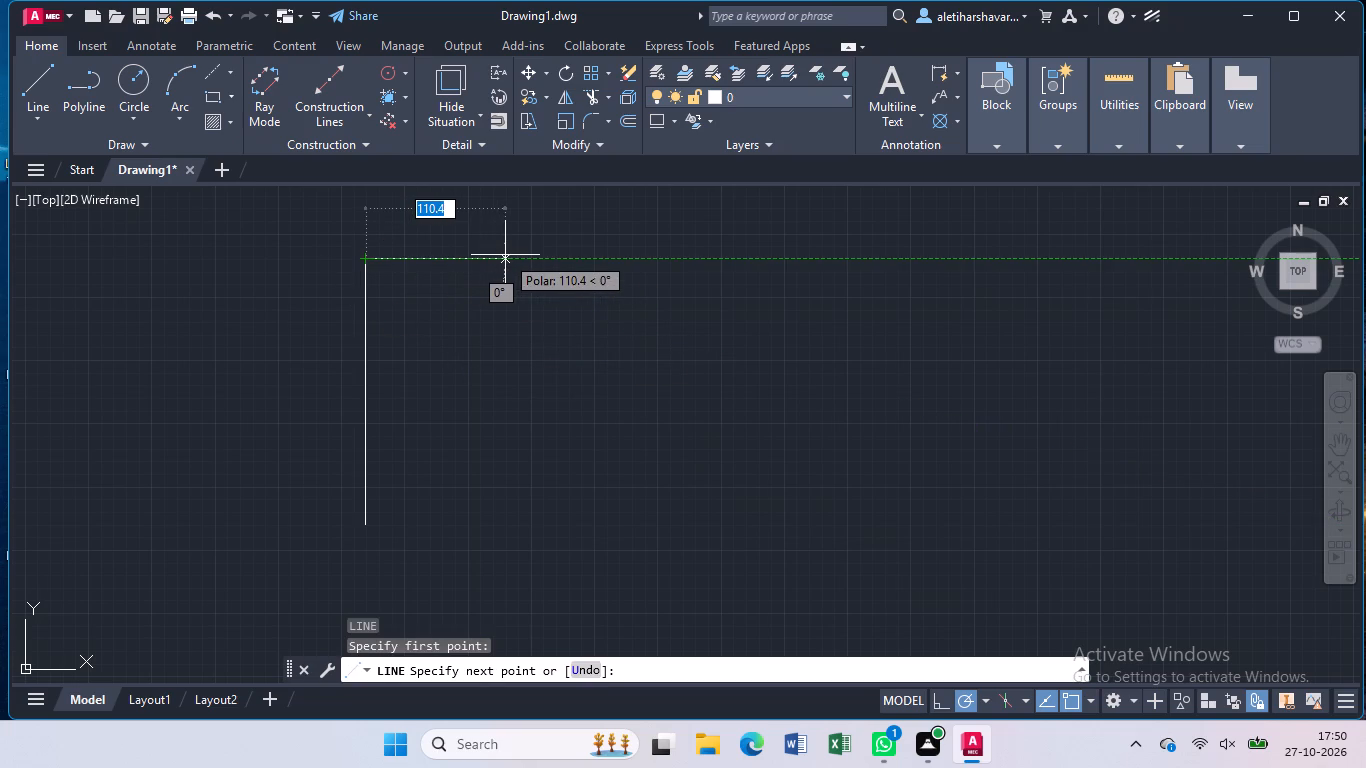
text(15)
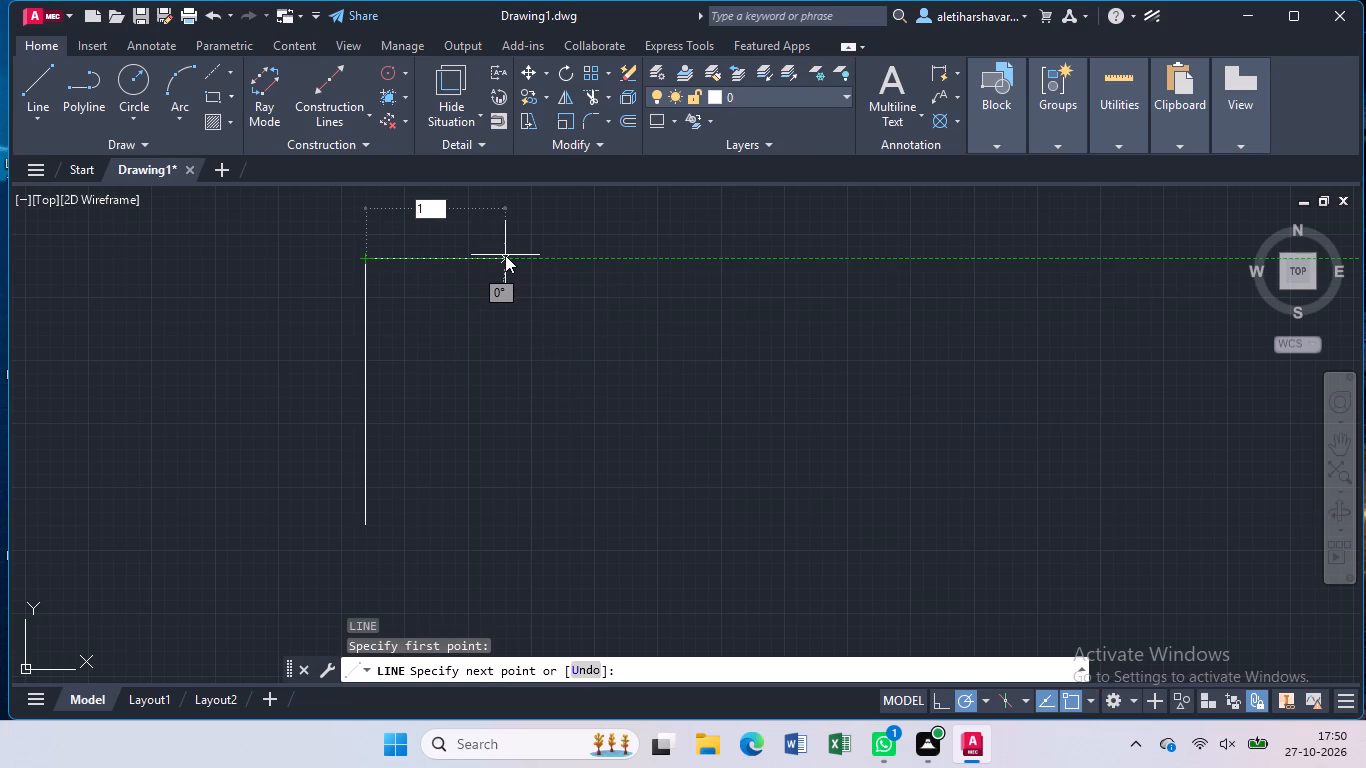
key(Return)
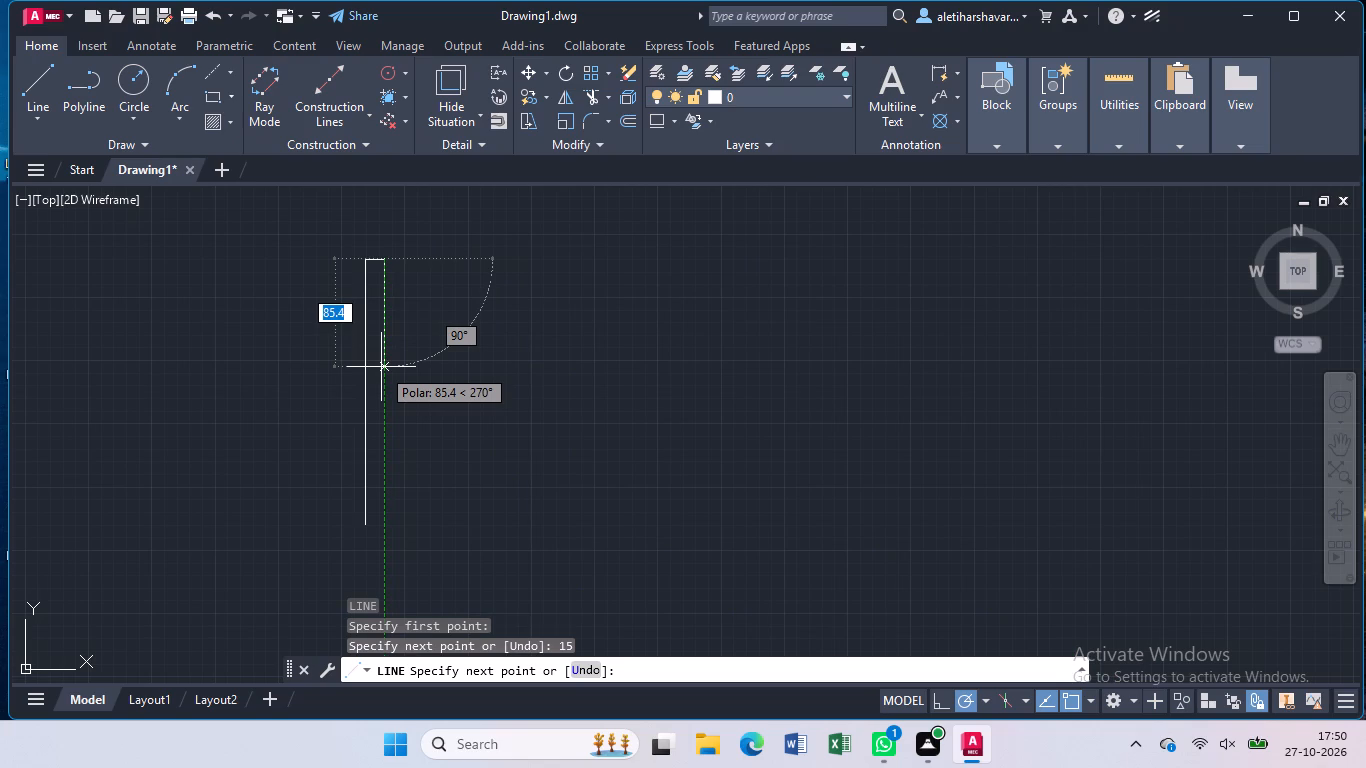
key(1)
key(5)
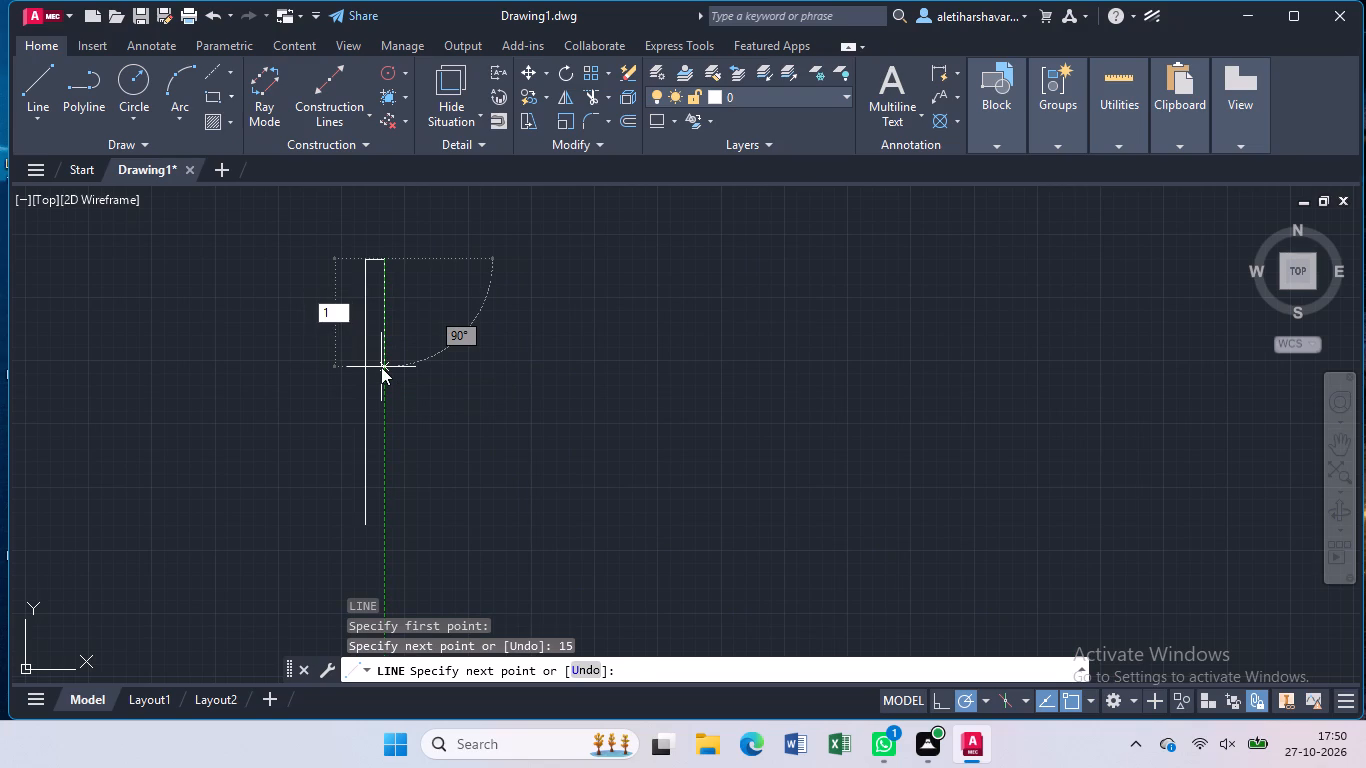
key(Return)
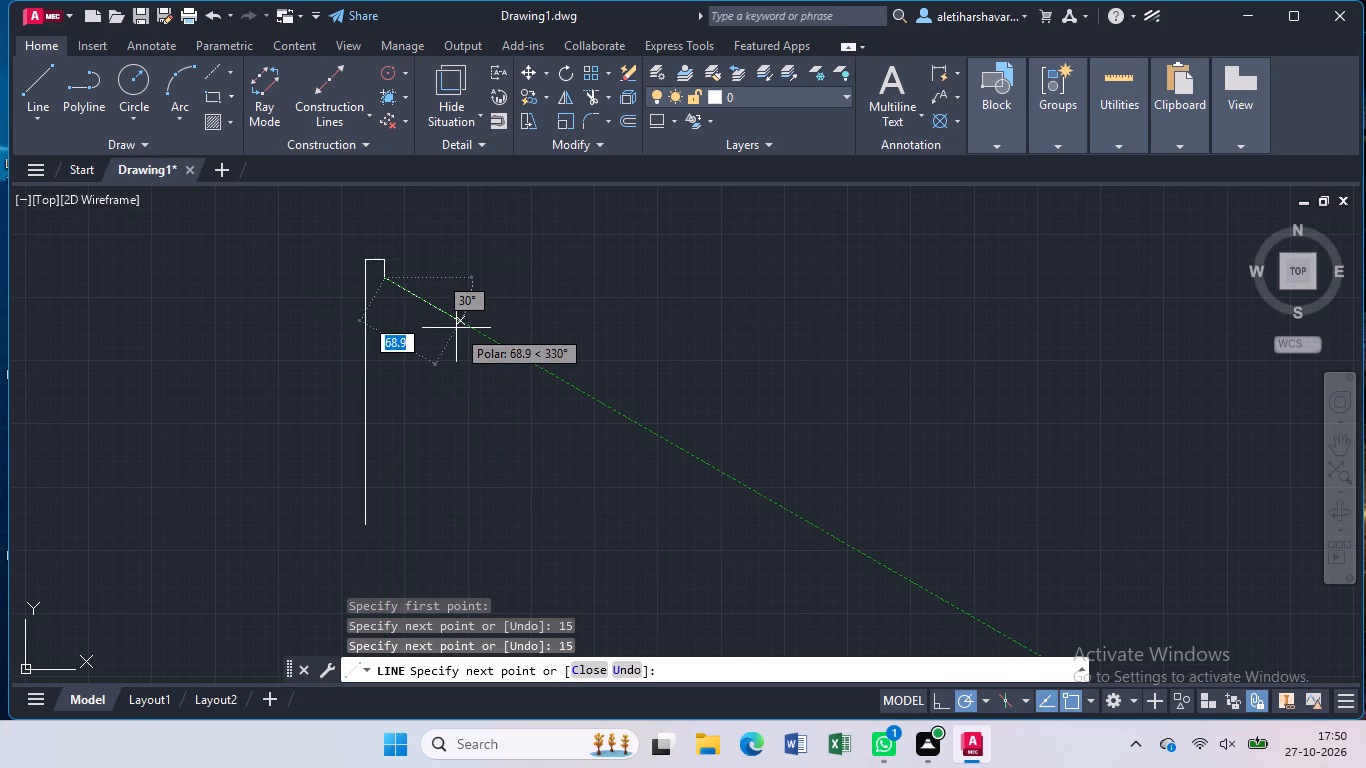
key(Escape)
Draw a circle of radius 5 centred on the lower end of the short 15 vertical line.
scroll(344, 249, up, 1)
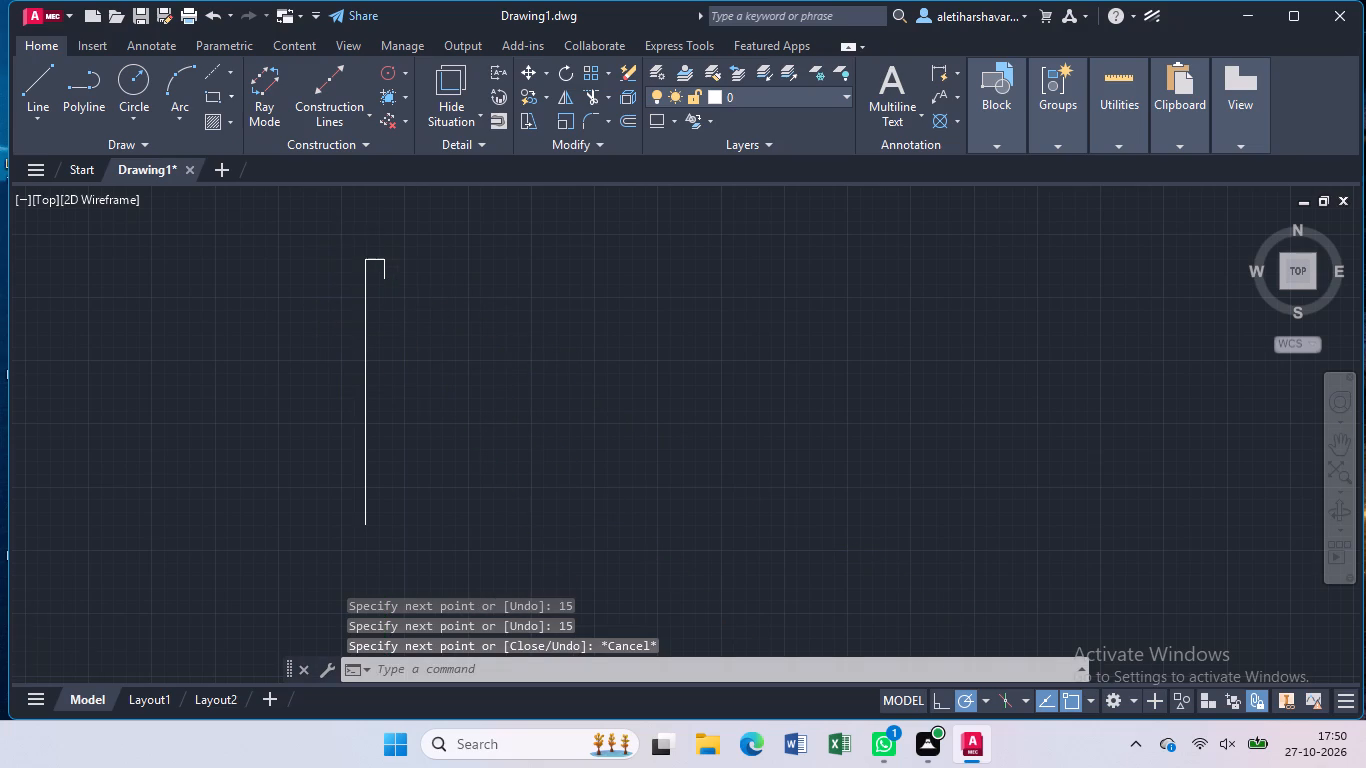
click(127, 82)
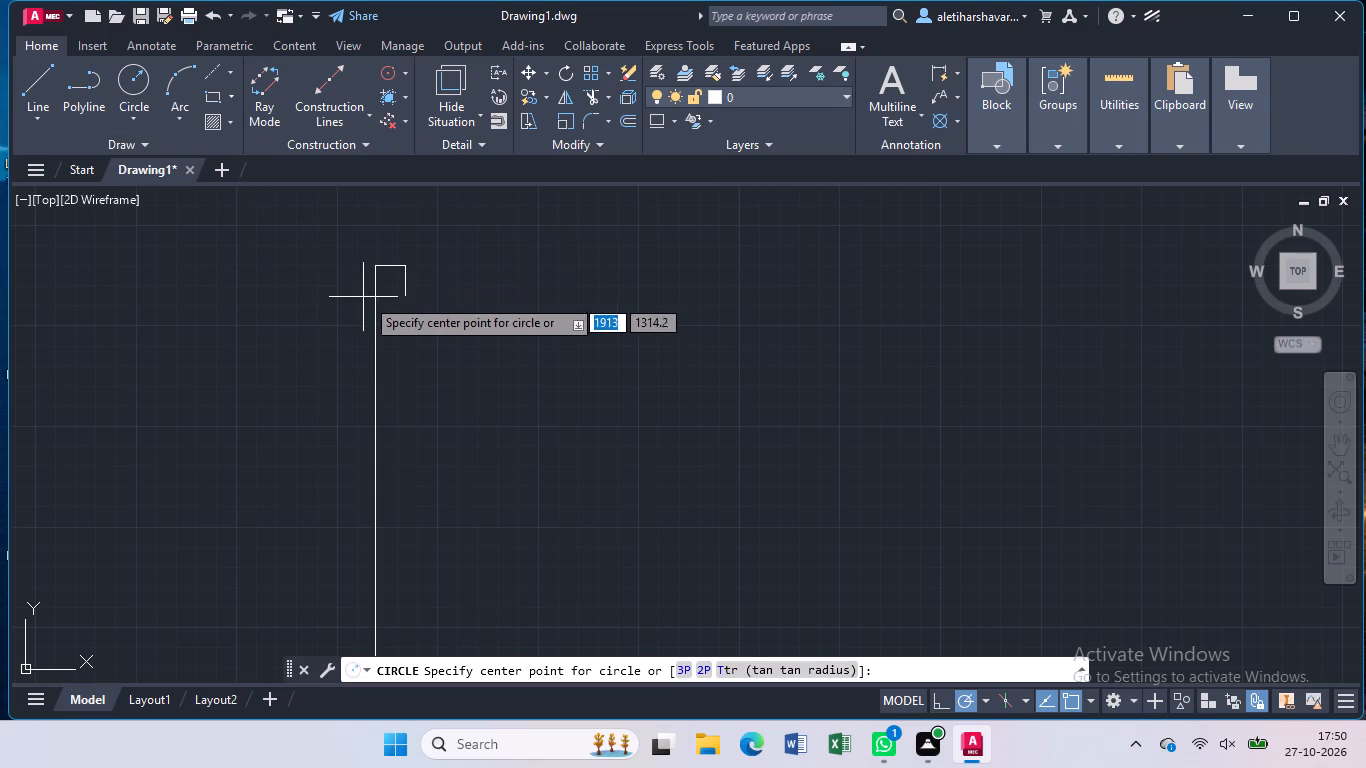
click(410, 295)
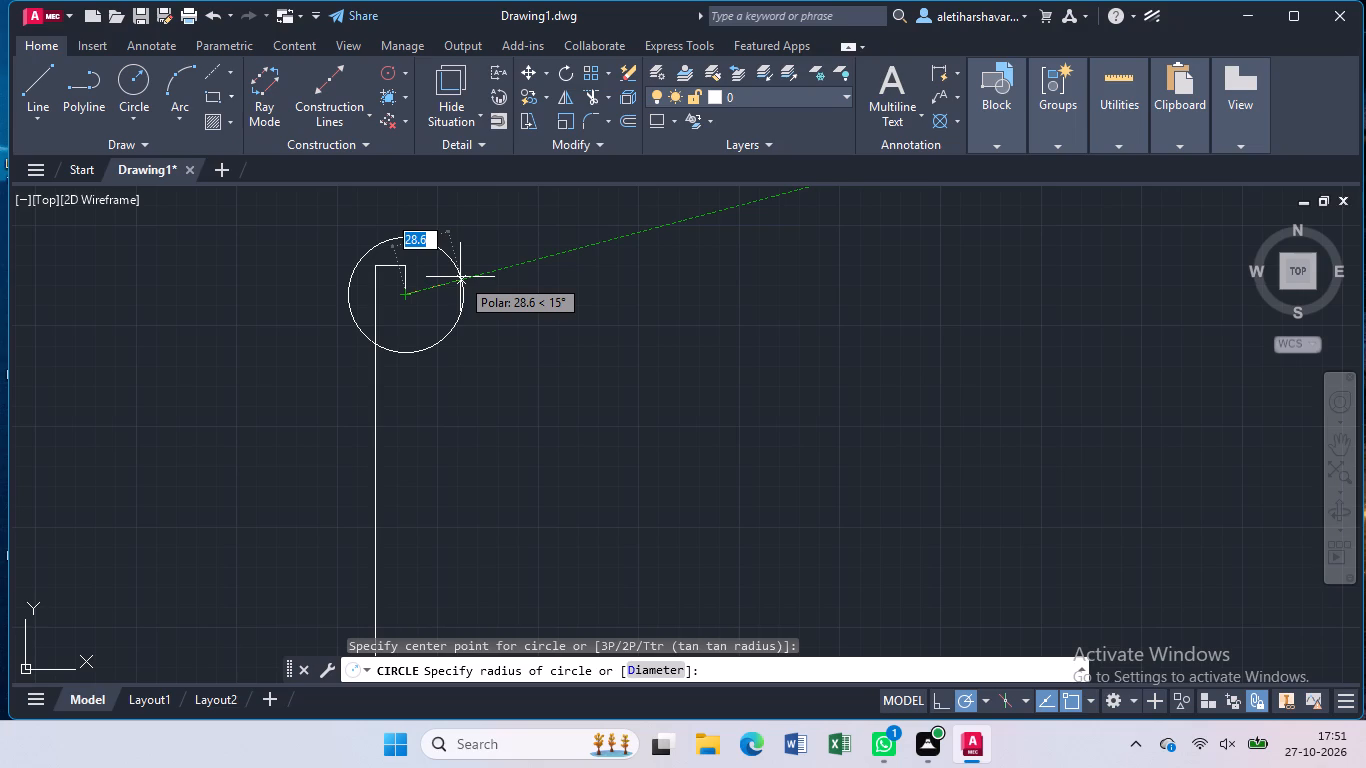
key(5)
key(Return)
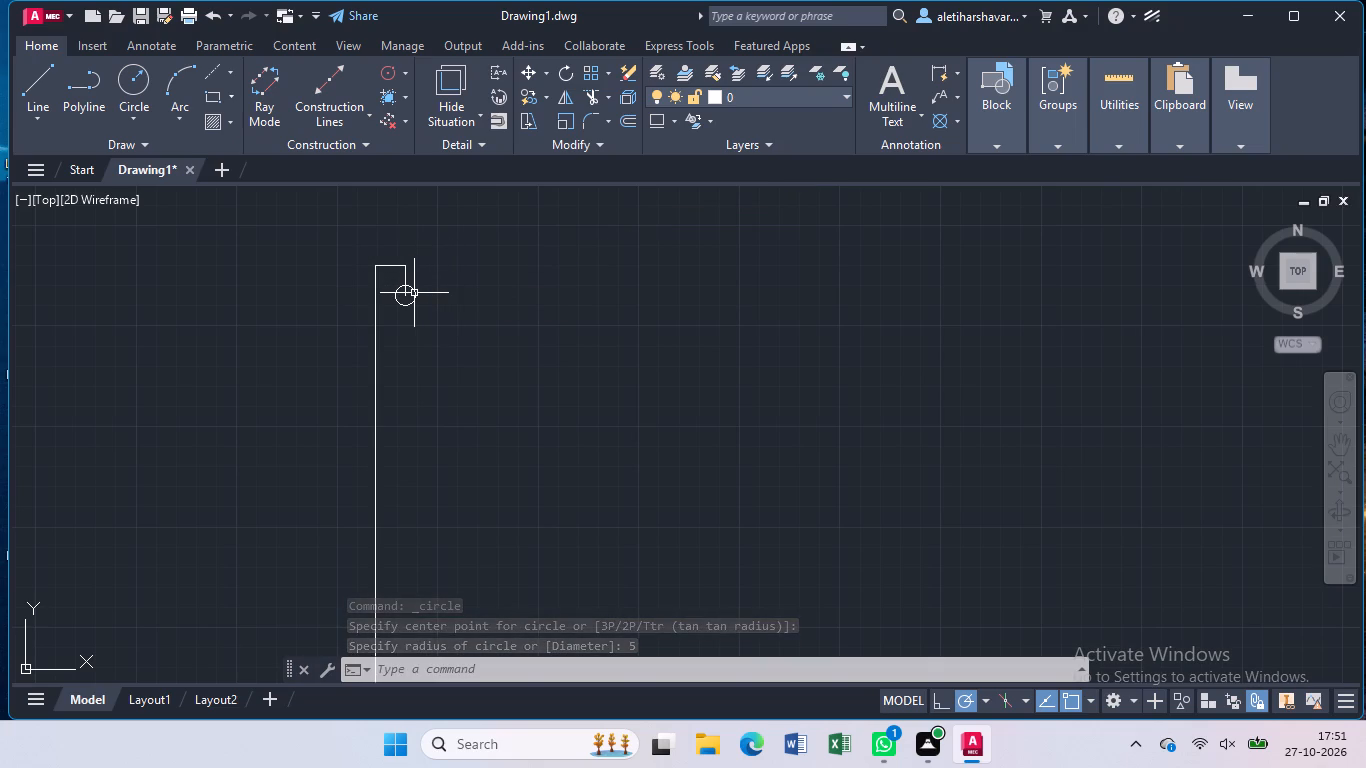
Draw a circle of radius 10 centred on the lower end of the short vertical line.
scroll(414, 293, up, 1)
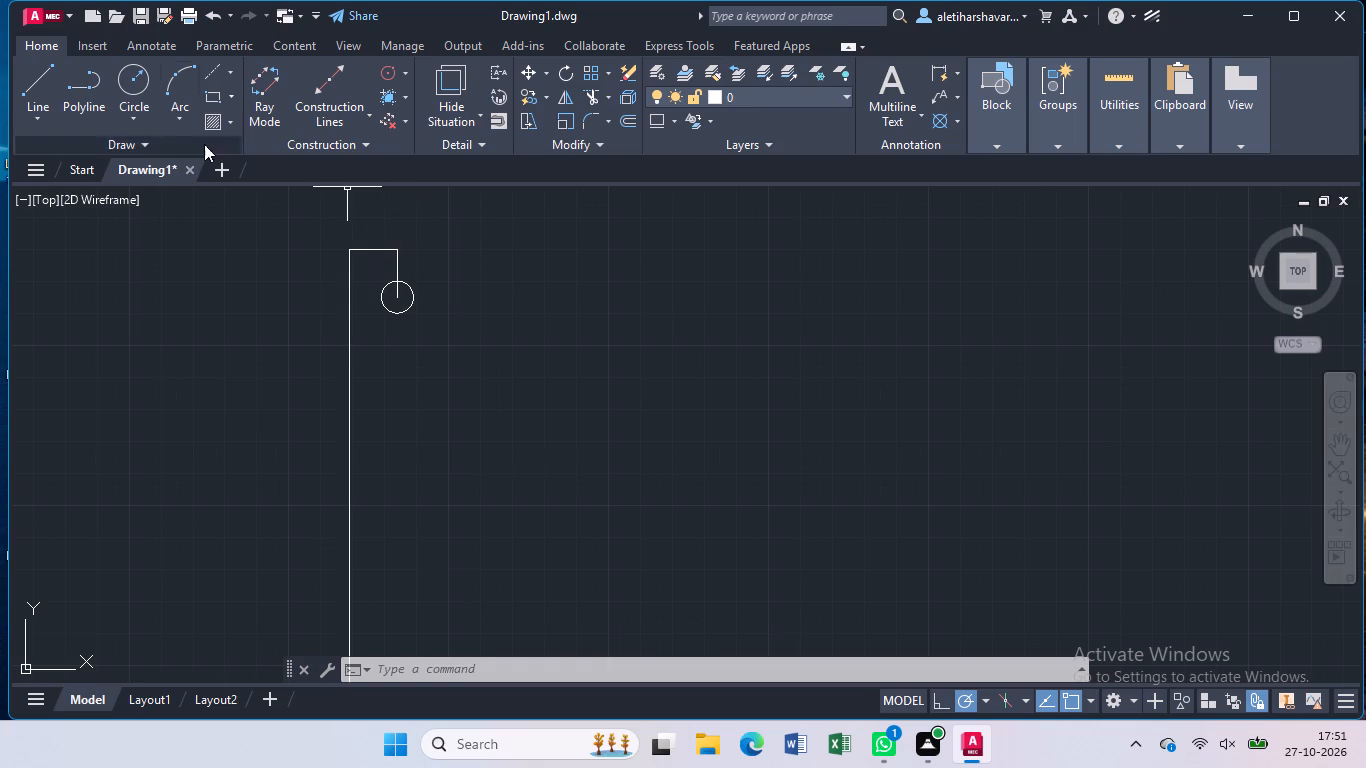
click(124, 74)
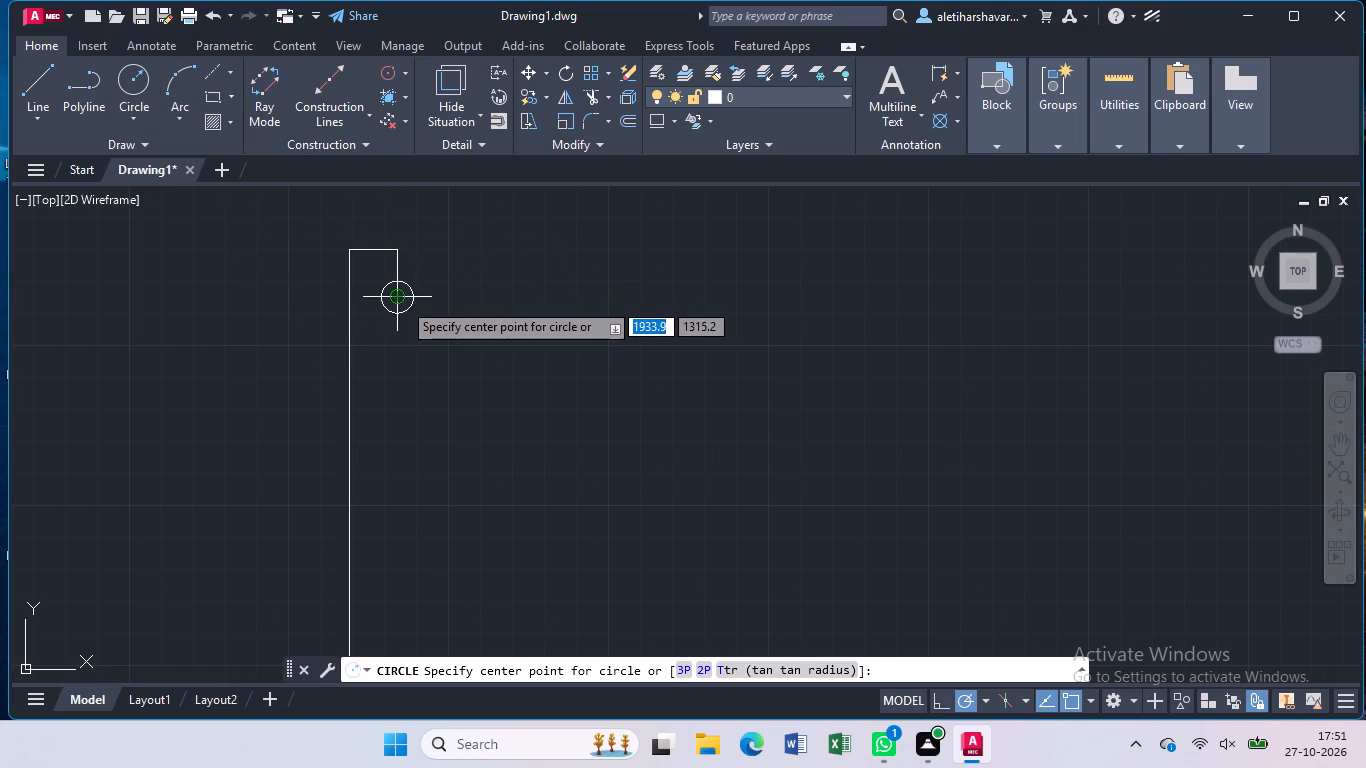
click(402, 300)
text(10)
key(Return)
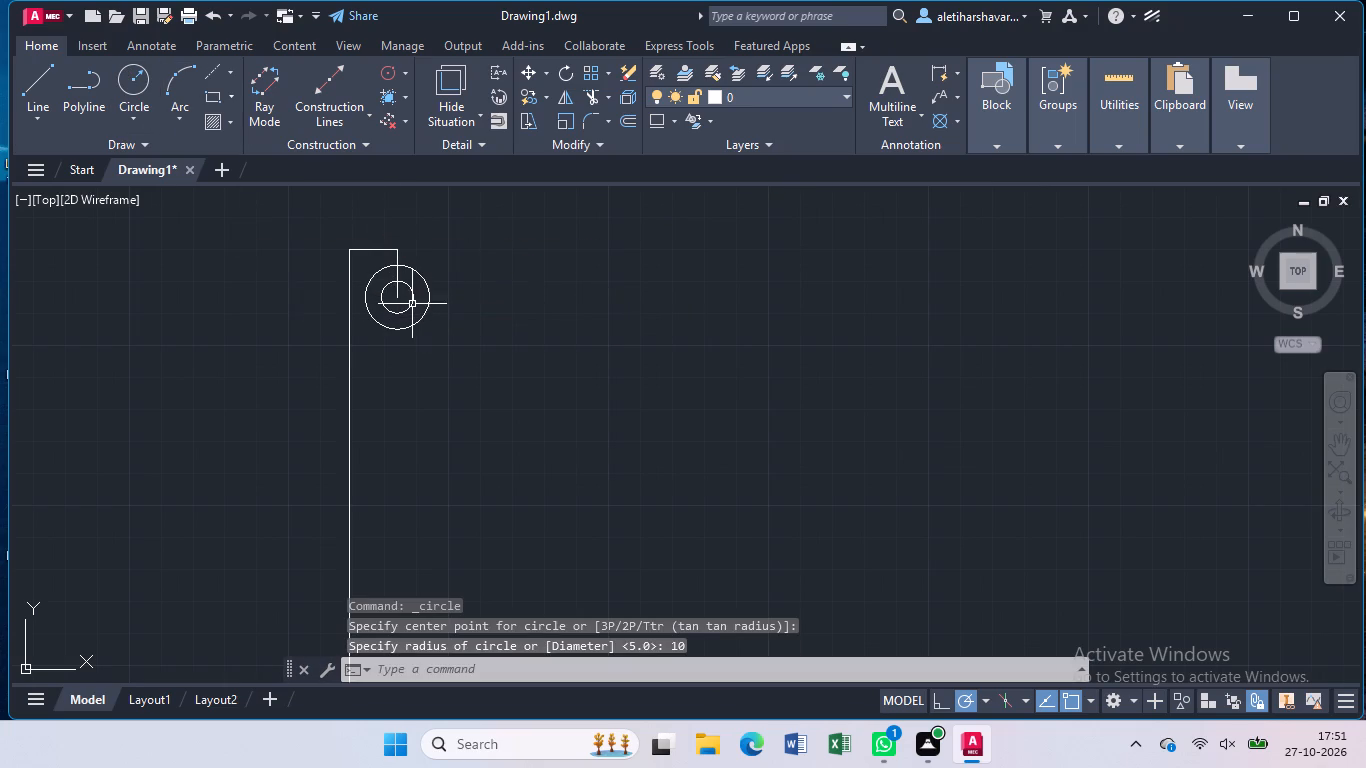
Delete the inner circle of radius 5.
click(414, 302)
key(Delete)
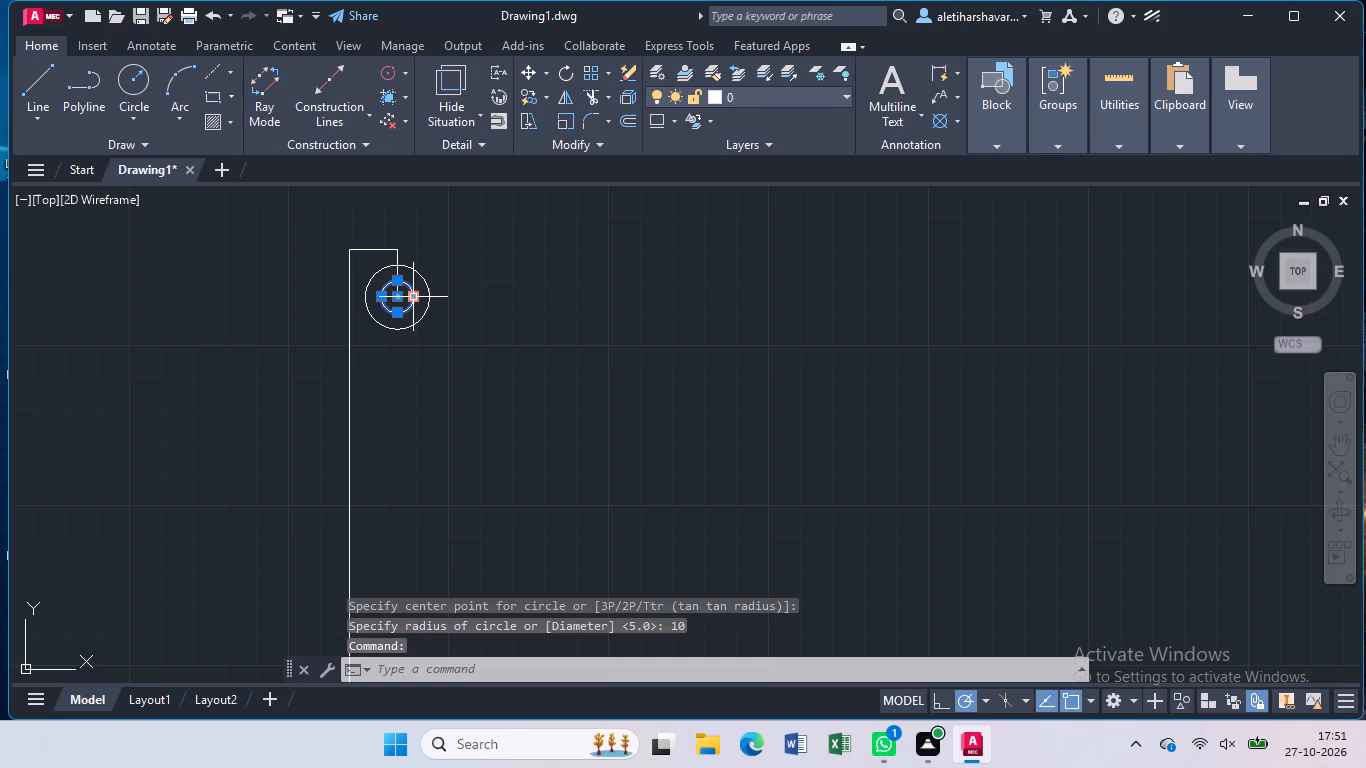
Draw a circle of radius 9 concentric with the radius 10 circle.
click(136, 76)
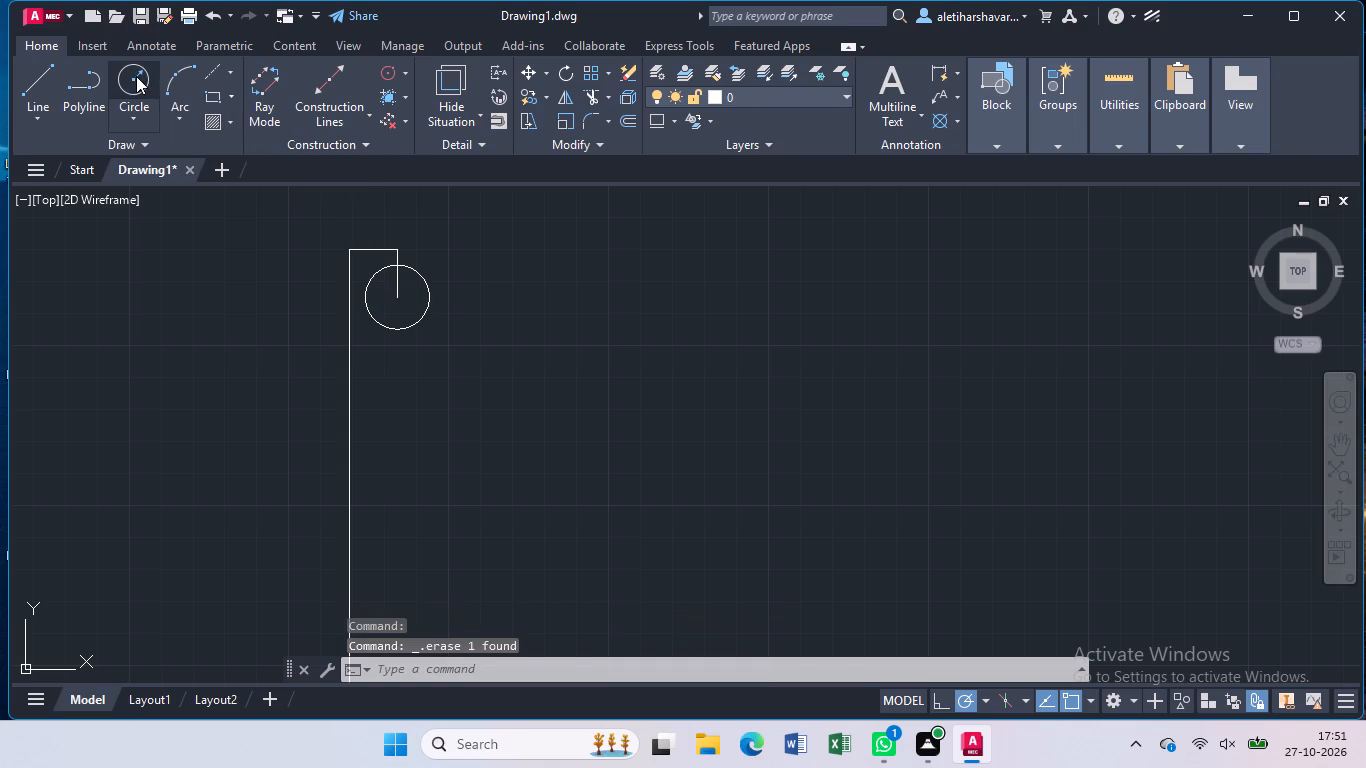
click(403, 297)
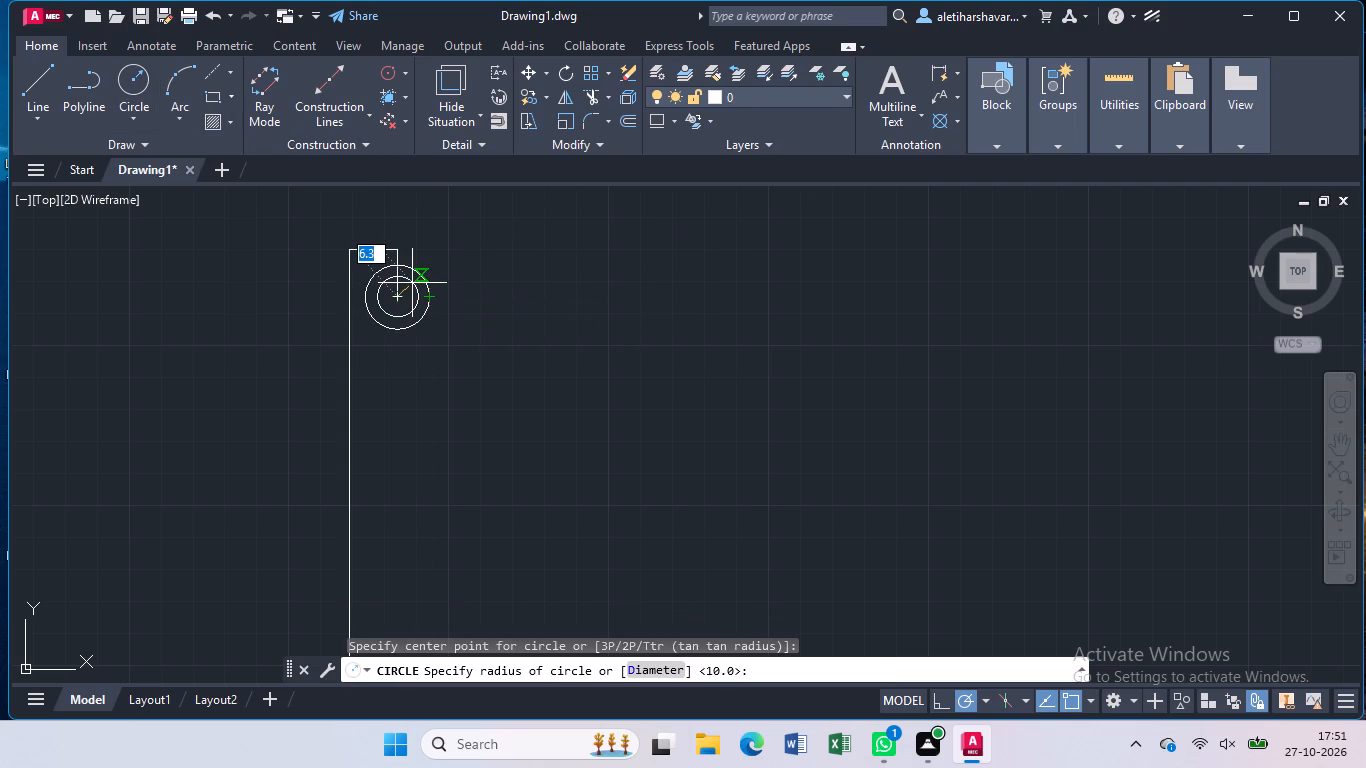
key(9)
key(Return)
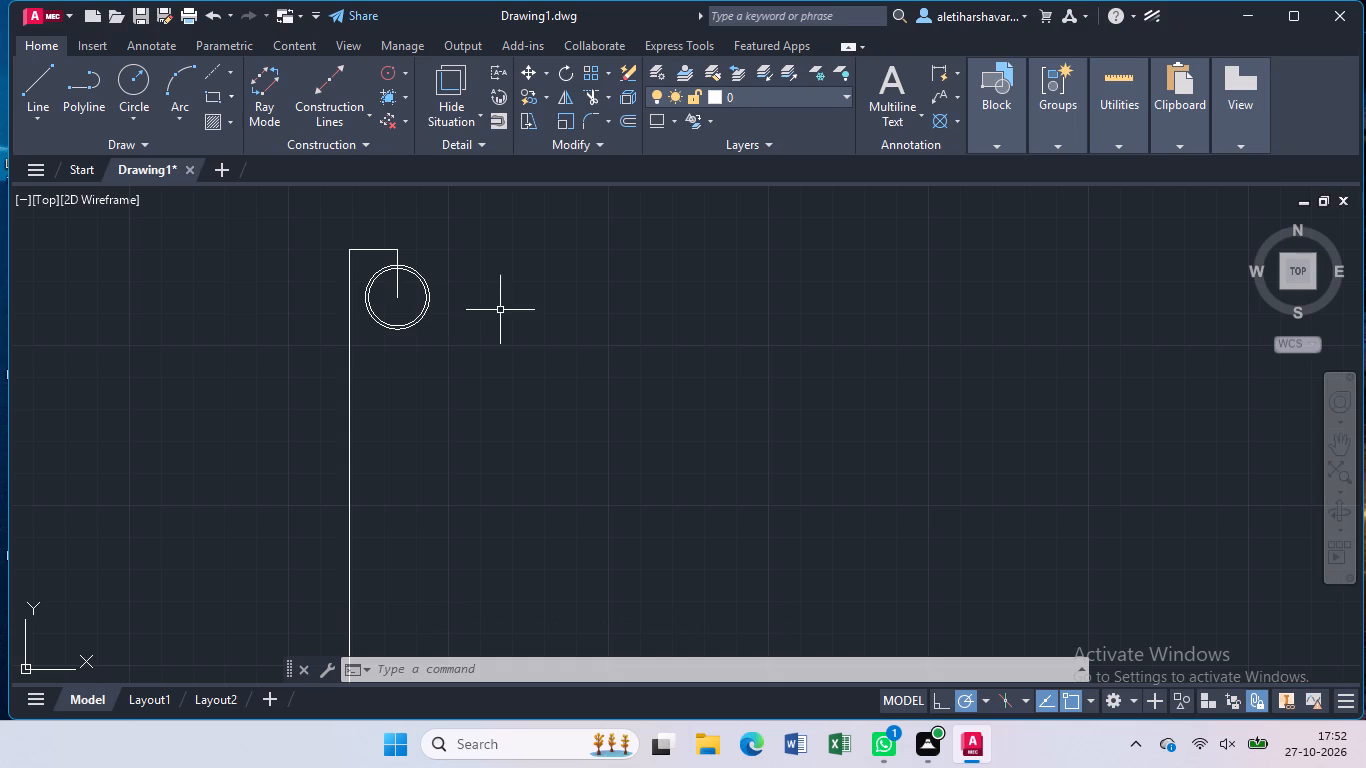
From the outline's upper-left corner, draw a 31 horizontal line to the right, then a freehand line sloping down to the right at 45°.
key(l)
key(Return)
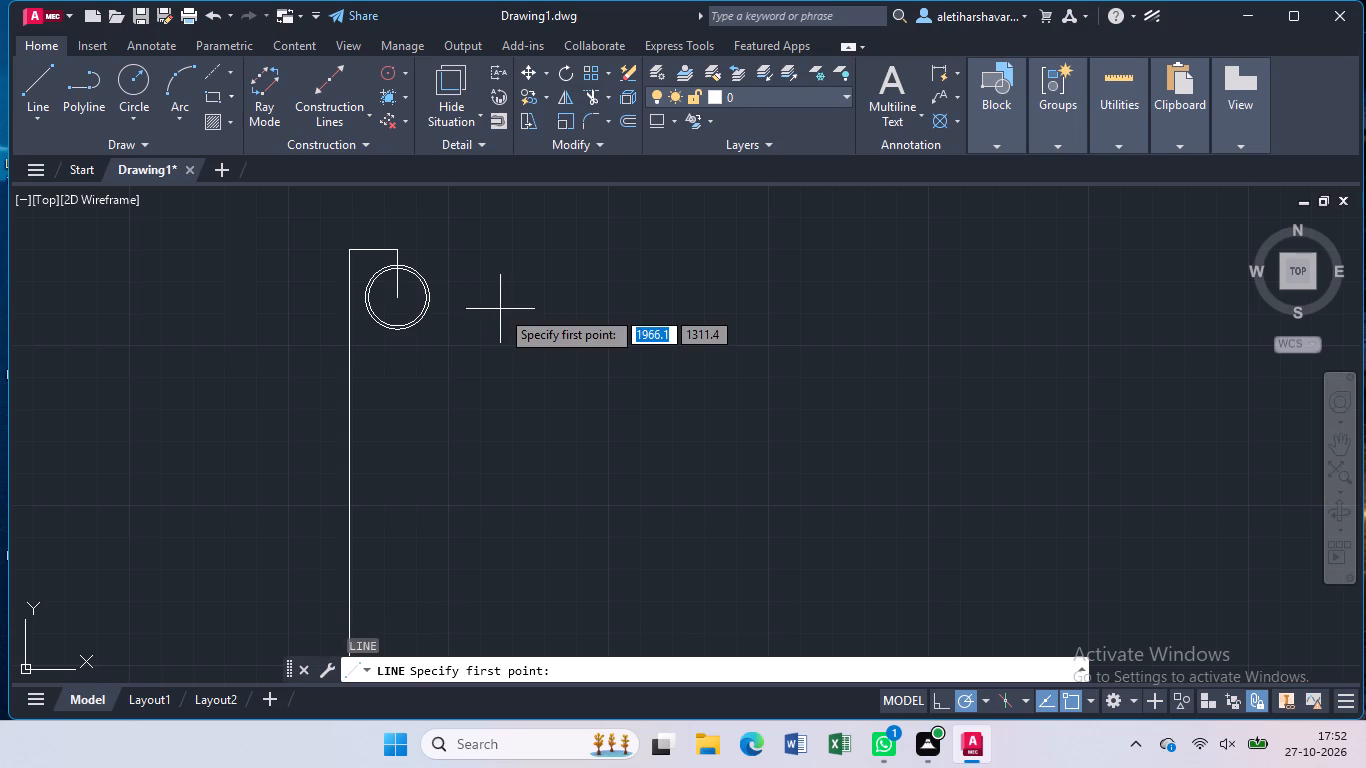
click(352, 250)
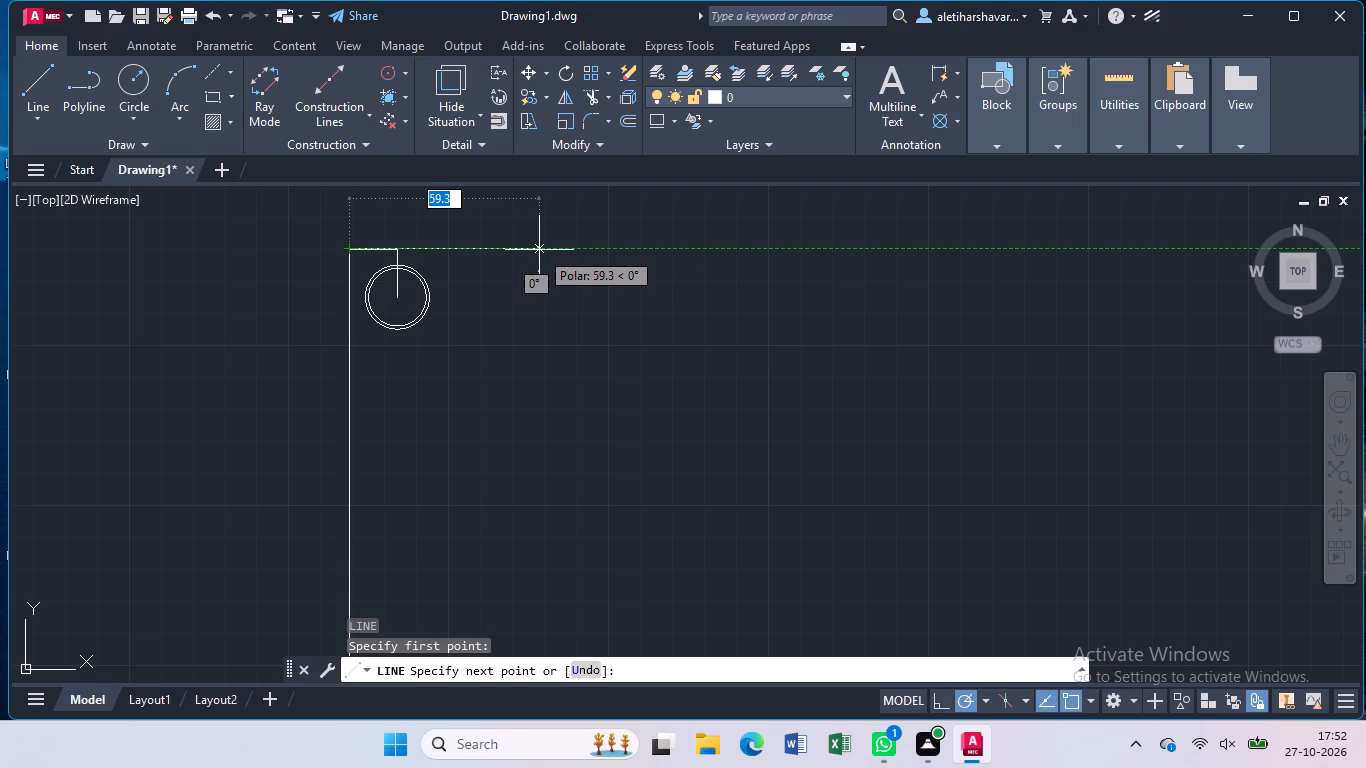
text(31)
key(Return)
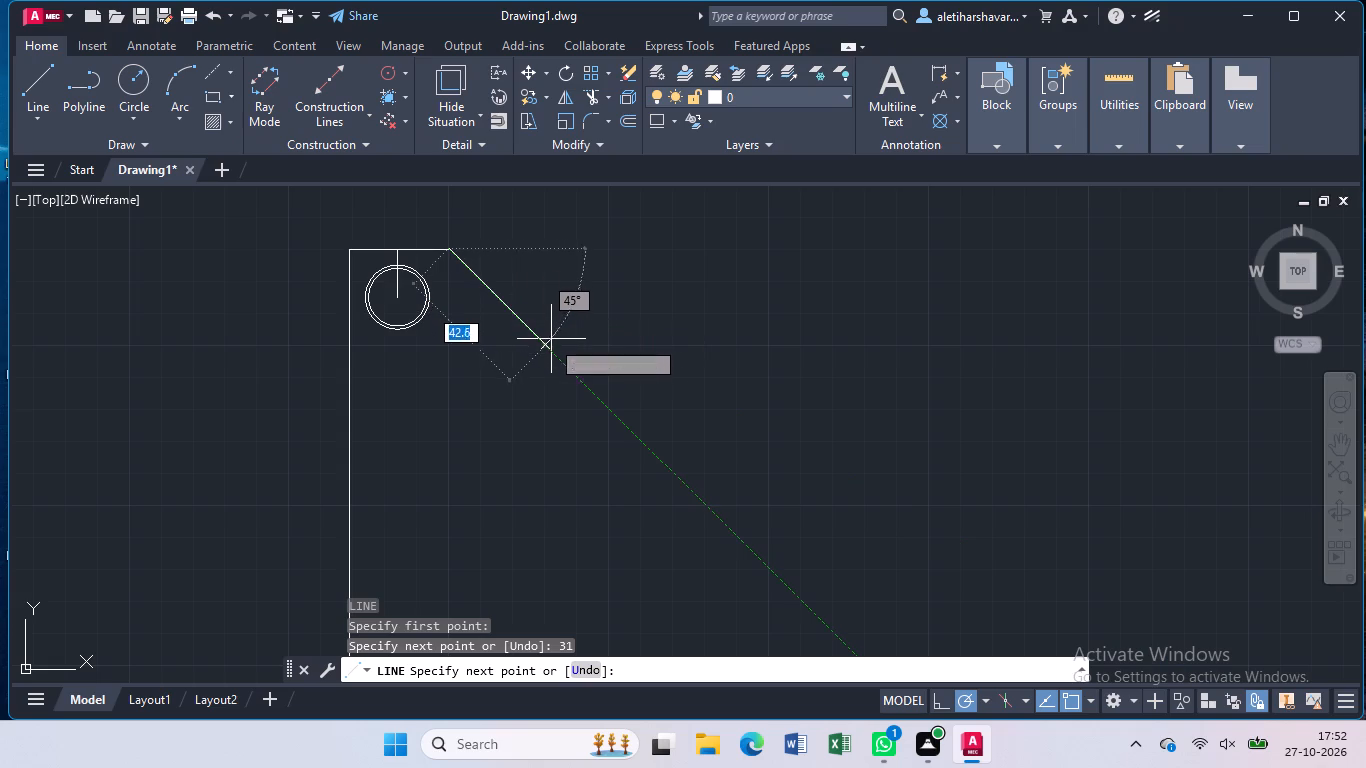
click(620, 420)
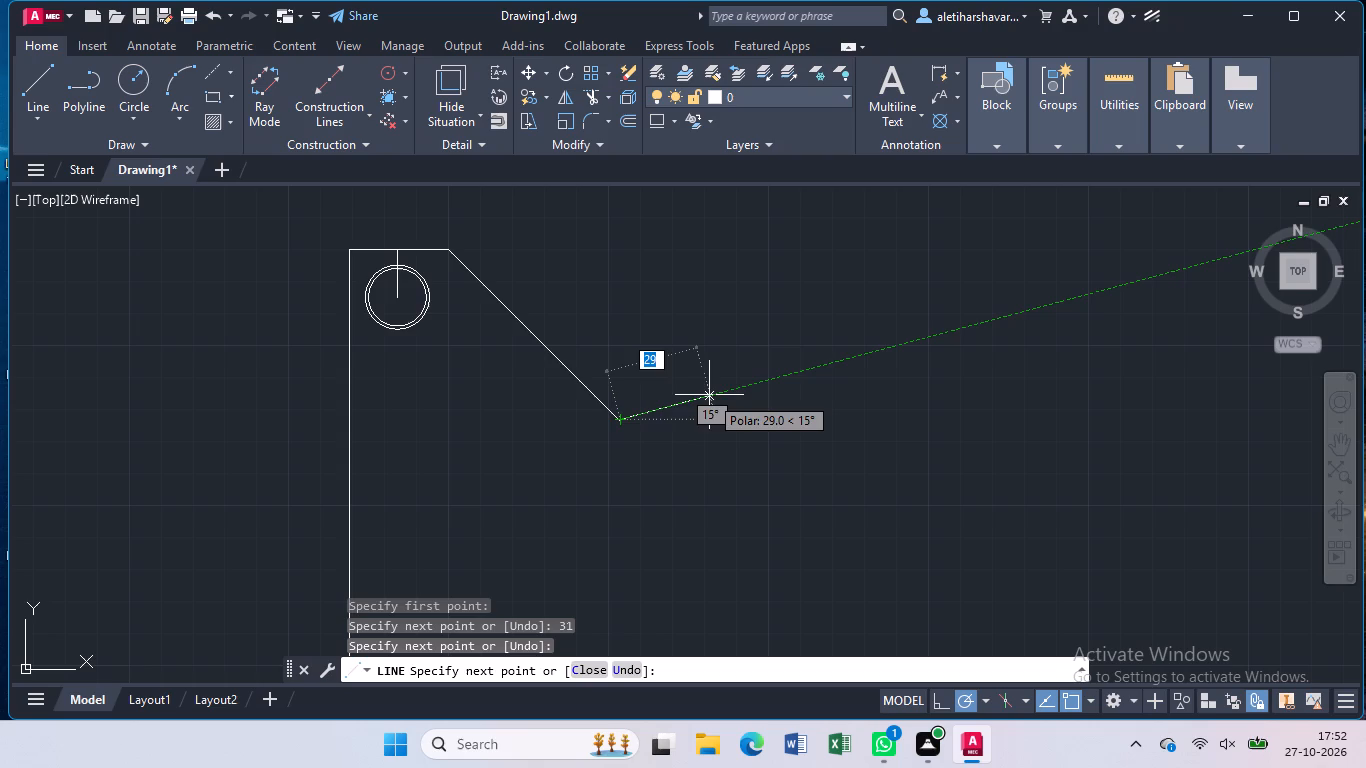
key(Escape)
key(Escape)
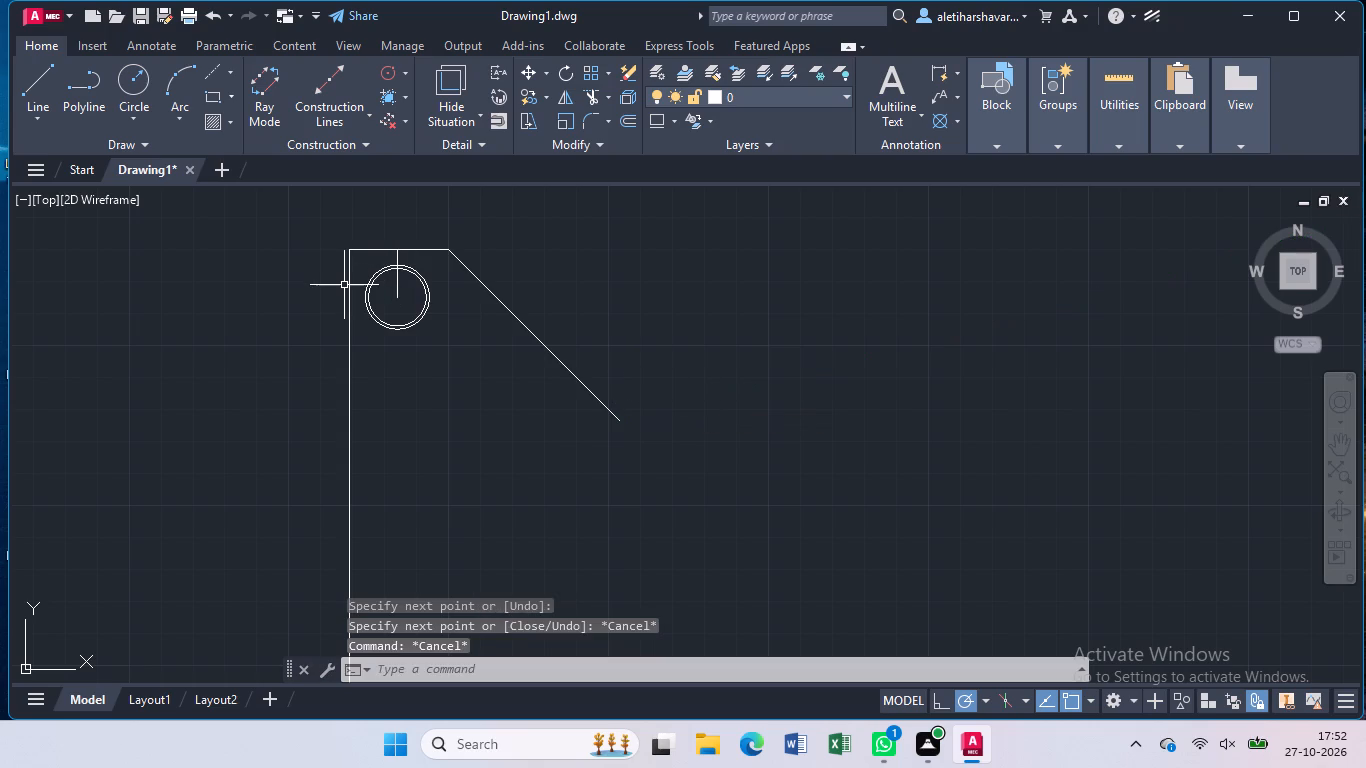
Trim away the part of the short vertical guide line that lies inside the circles.
key(t)
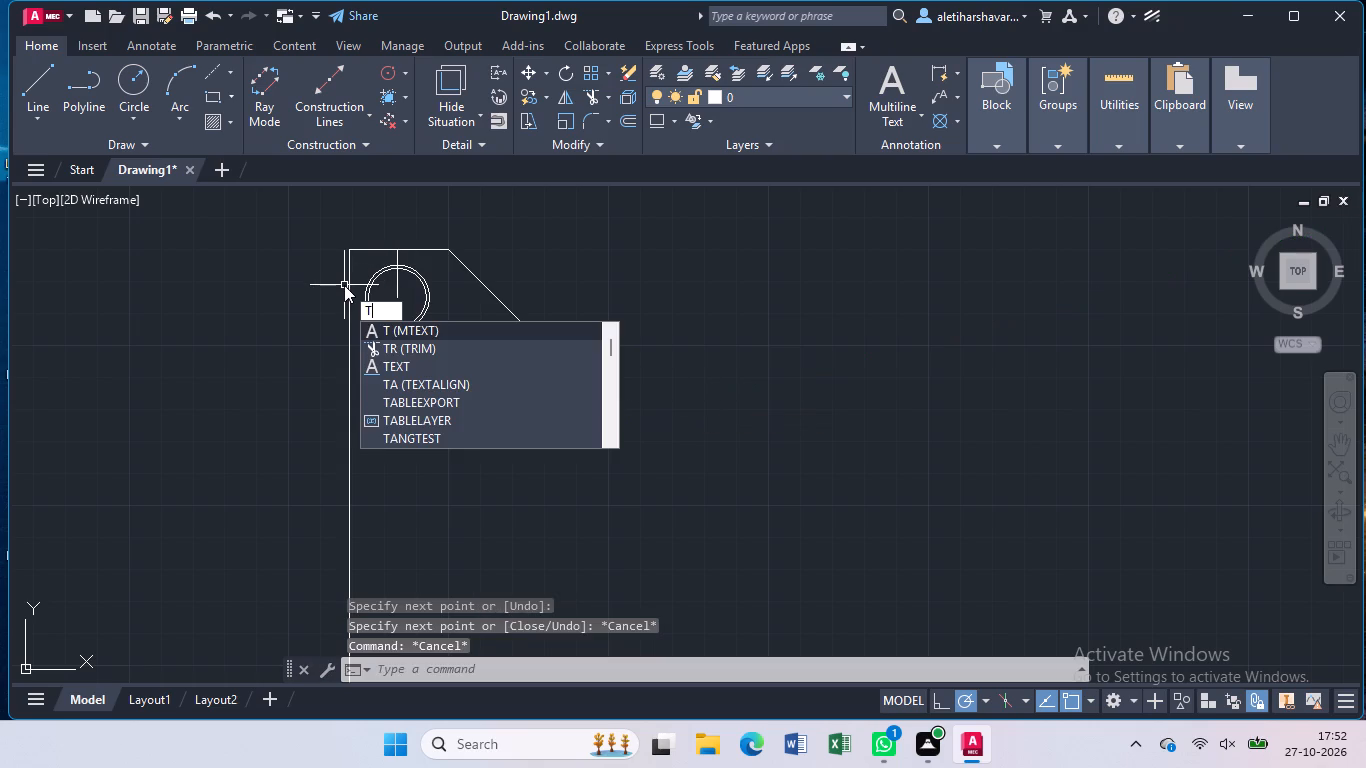
key(r)
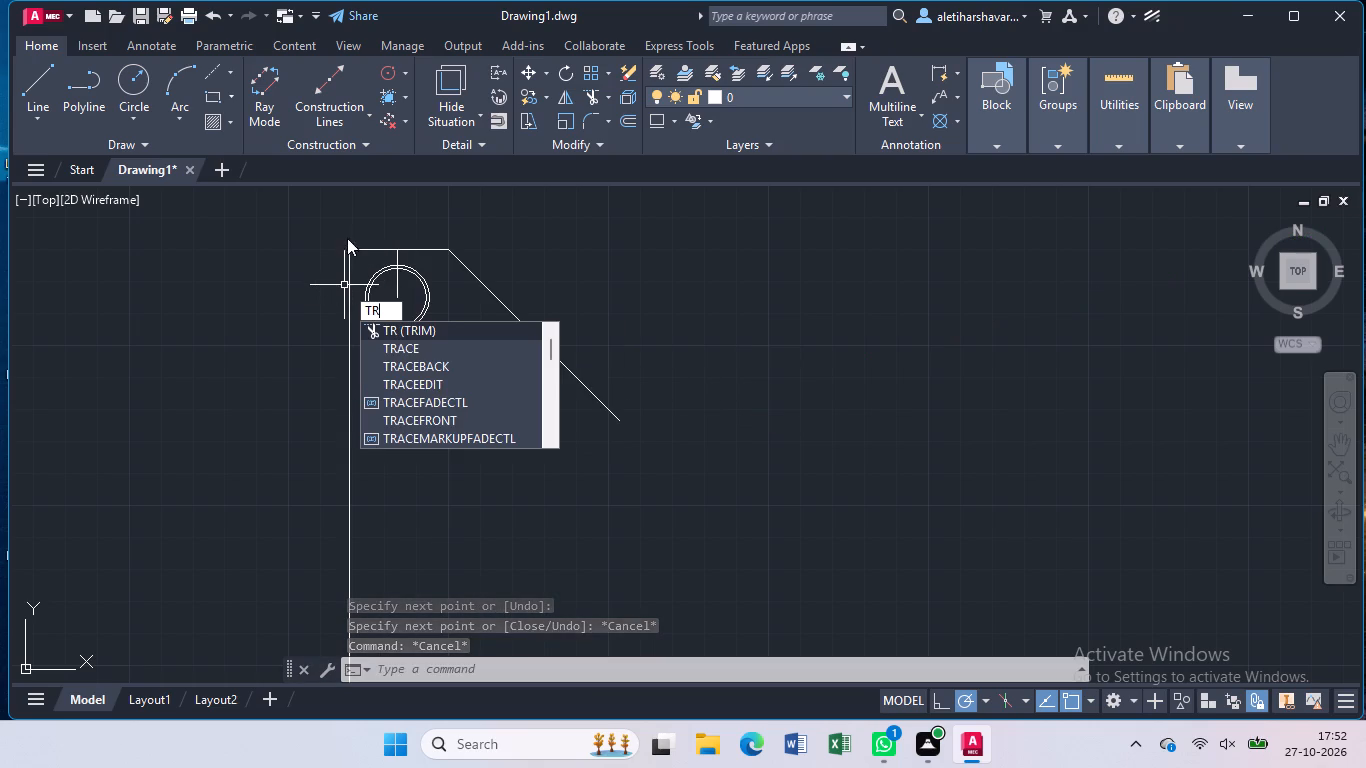
click(403, 325)
click(399, 293)
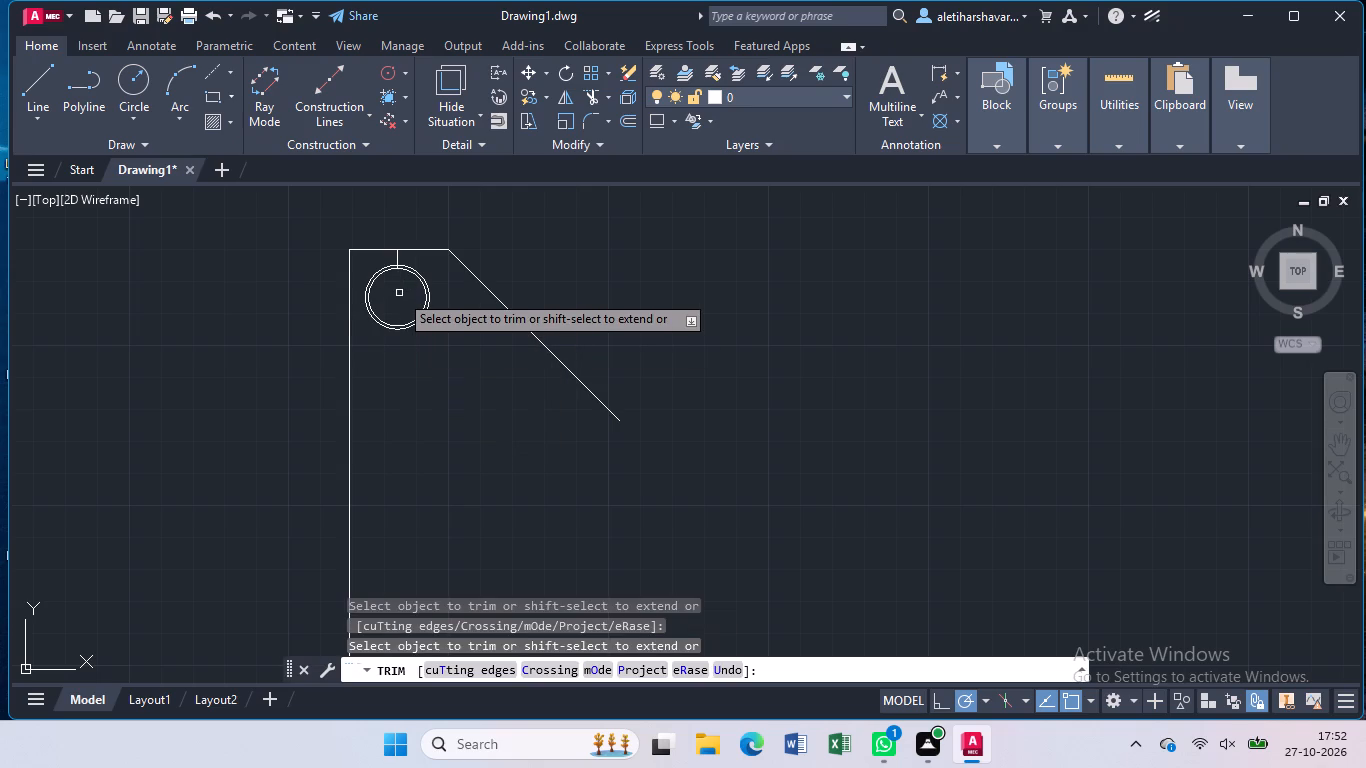
key(Escape)
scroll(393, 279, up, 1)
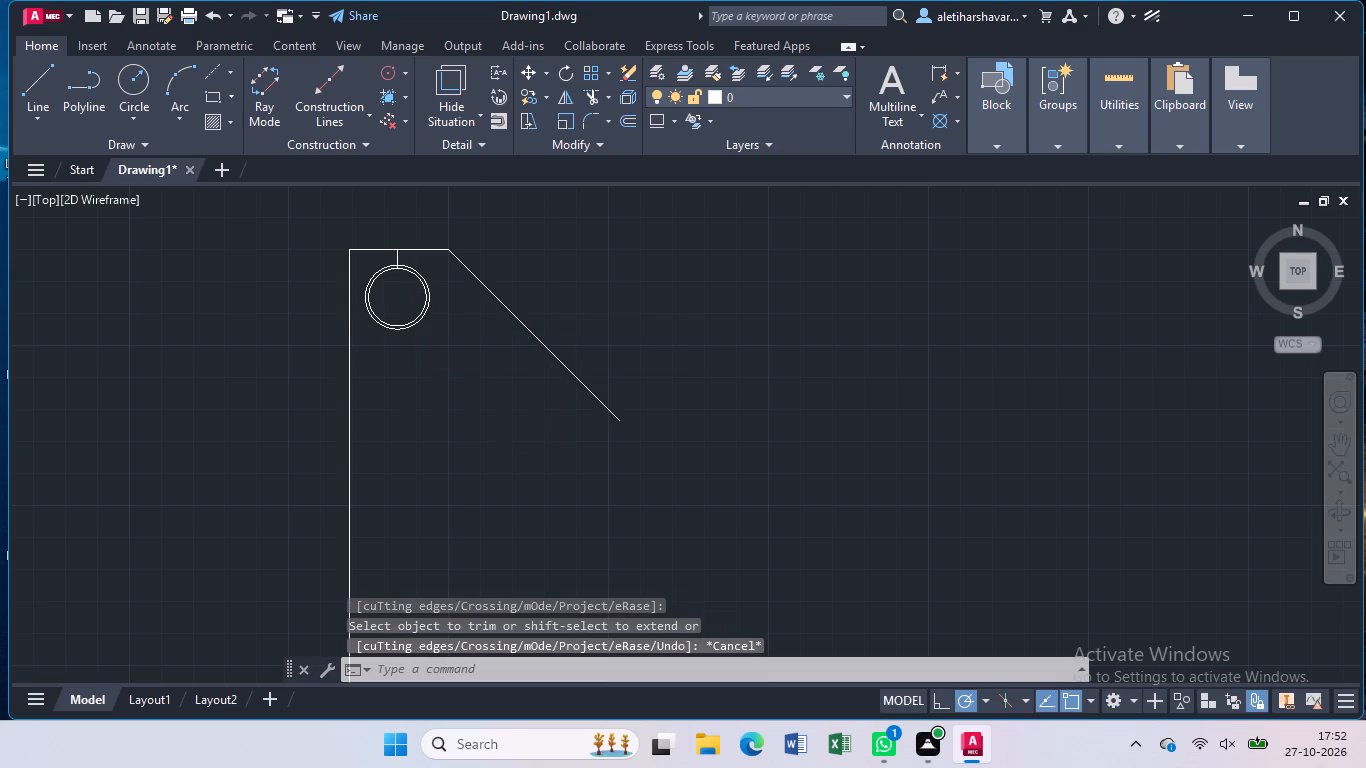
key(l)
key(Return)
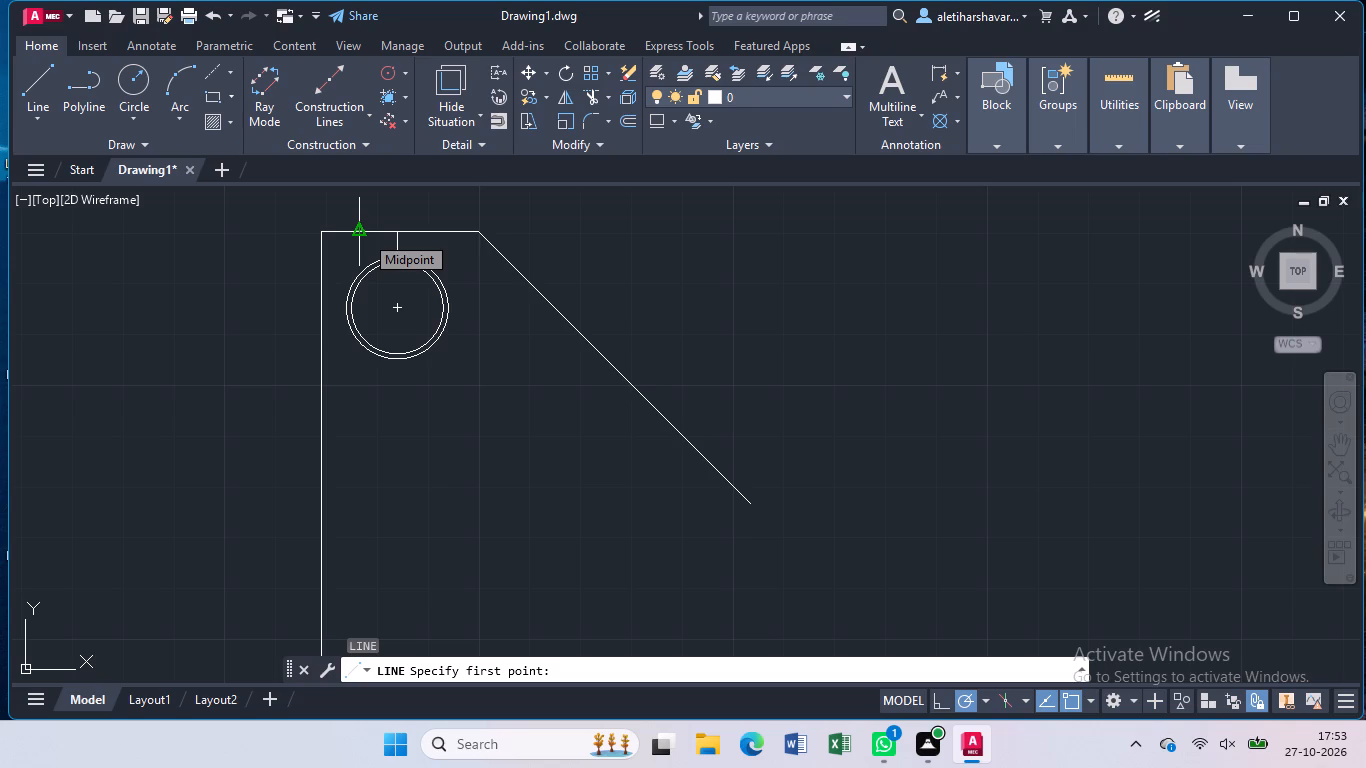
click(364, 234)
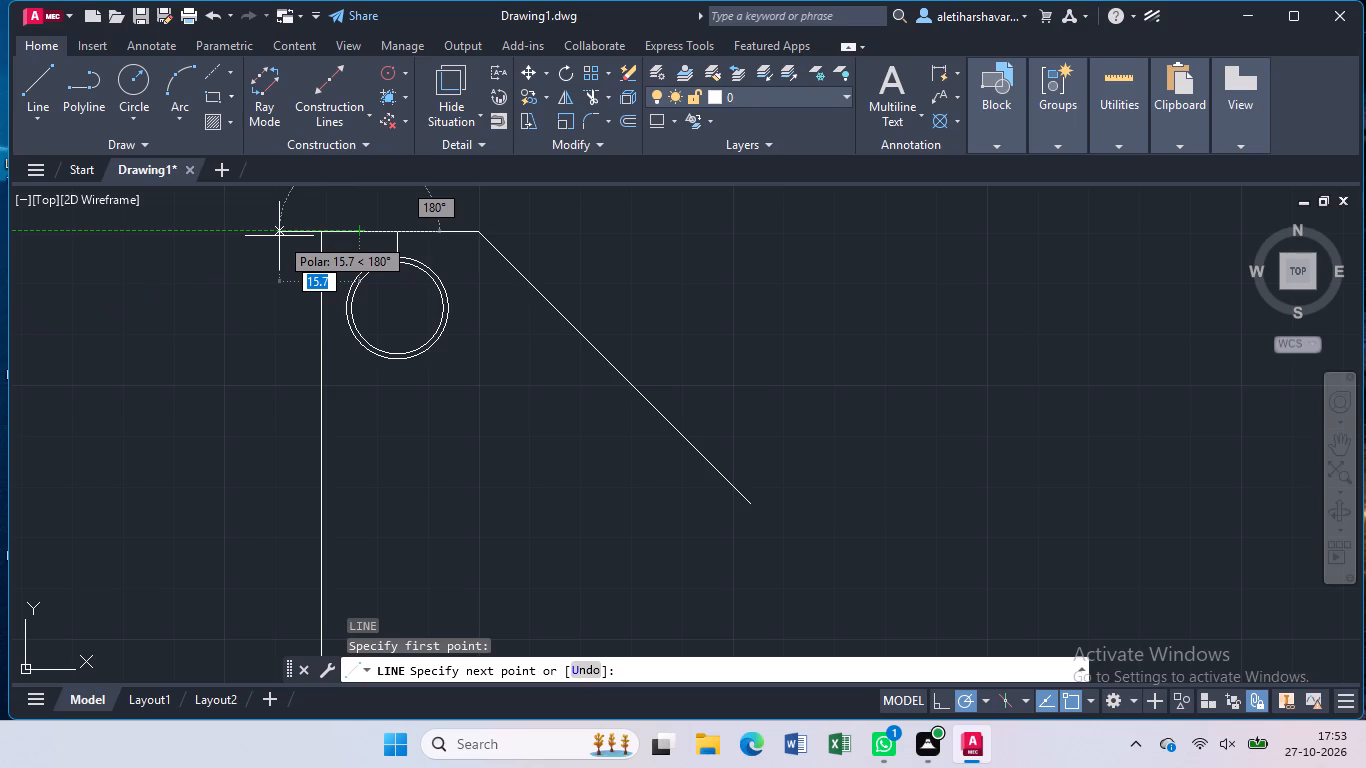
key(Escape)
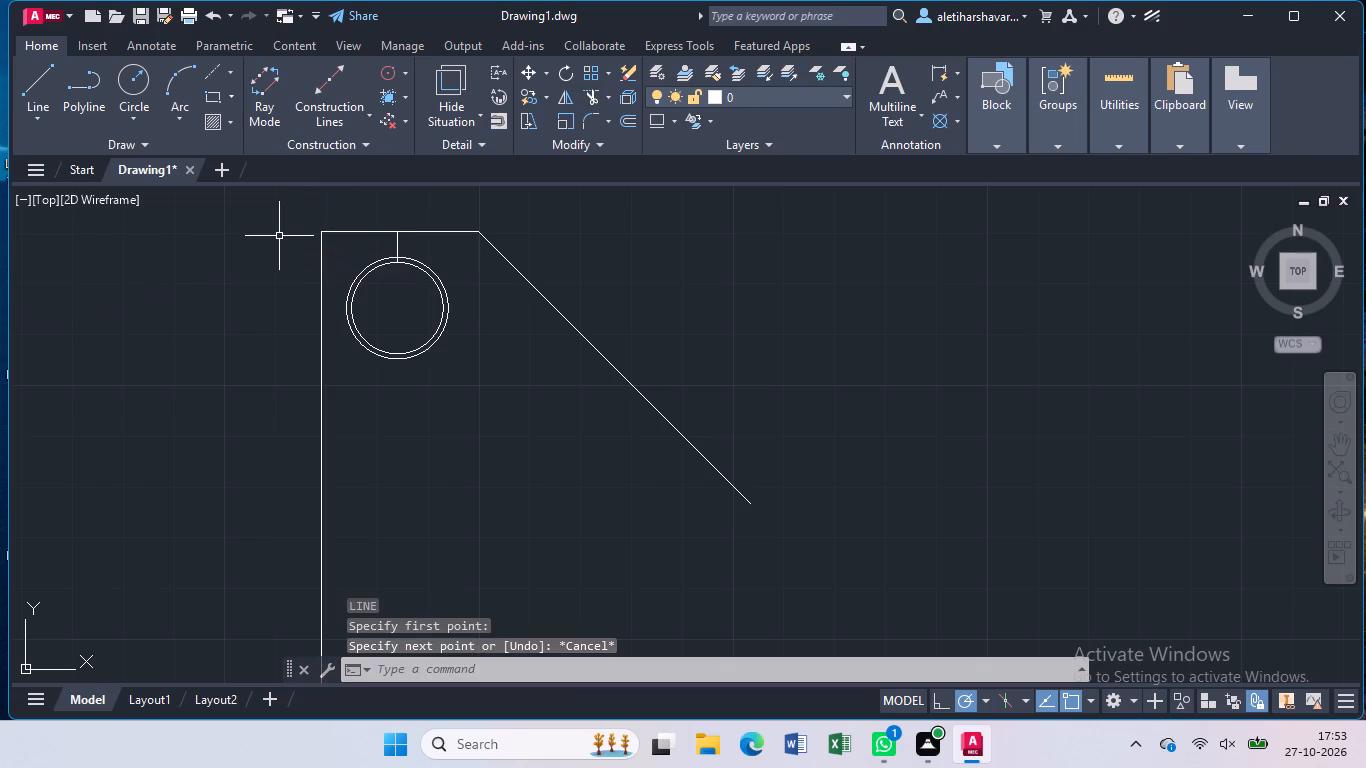
From the outline's upper-left corner, draw lines 31 down and 8 right, then a freehand line about 23 long up-left at 135°.
key(l)
key(Return)
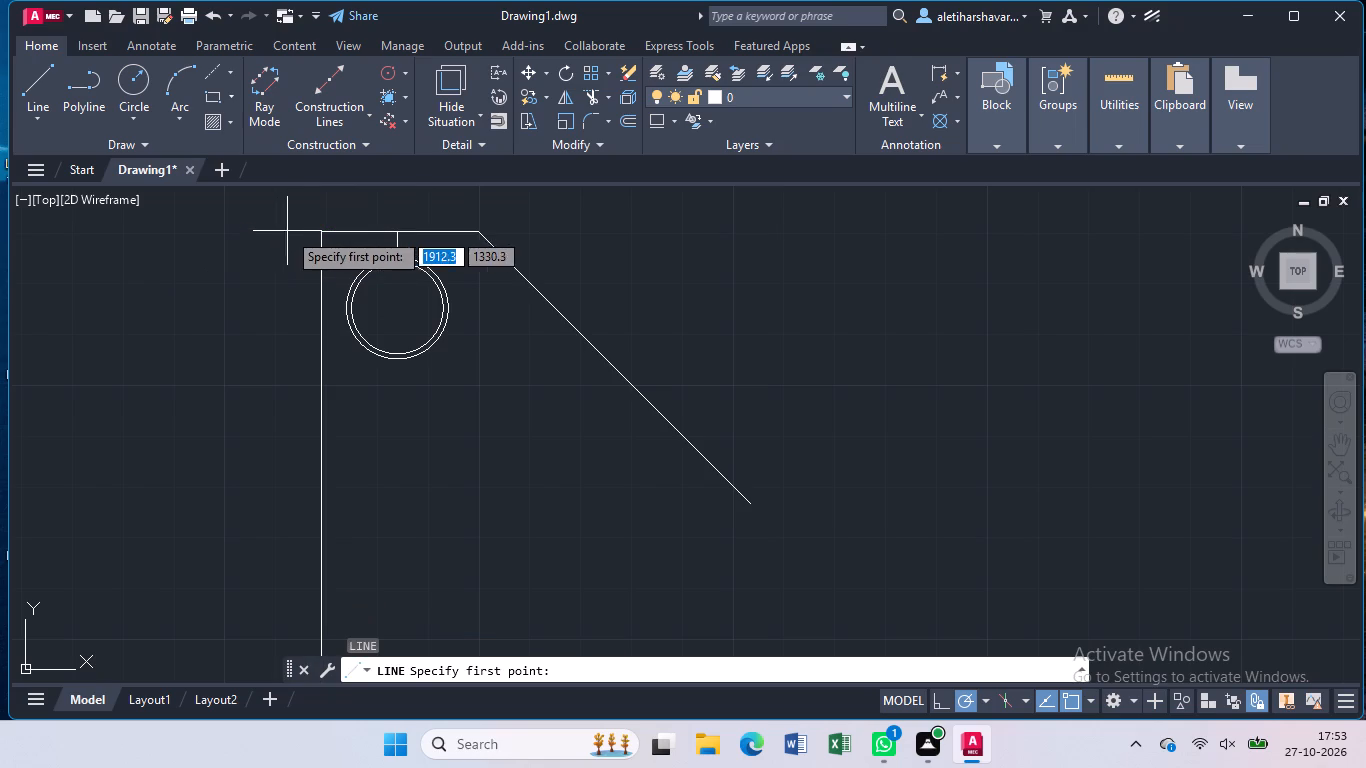
click(319, 235)
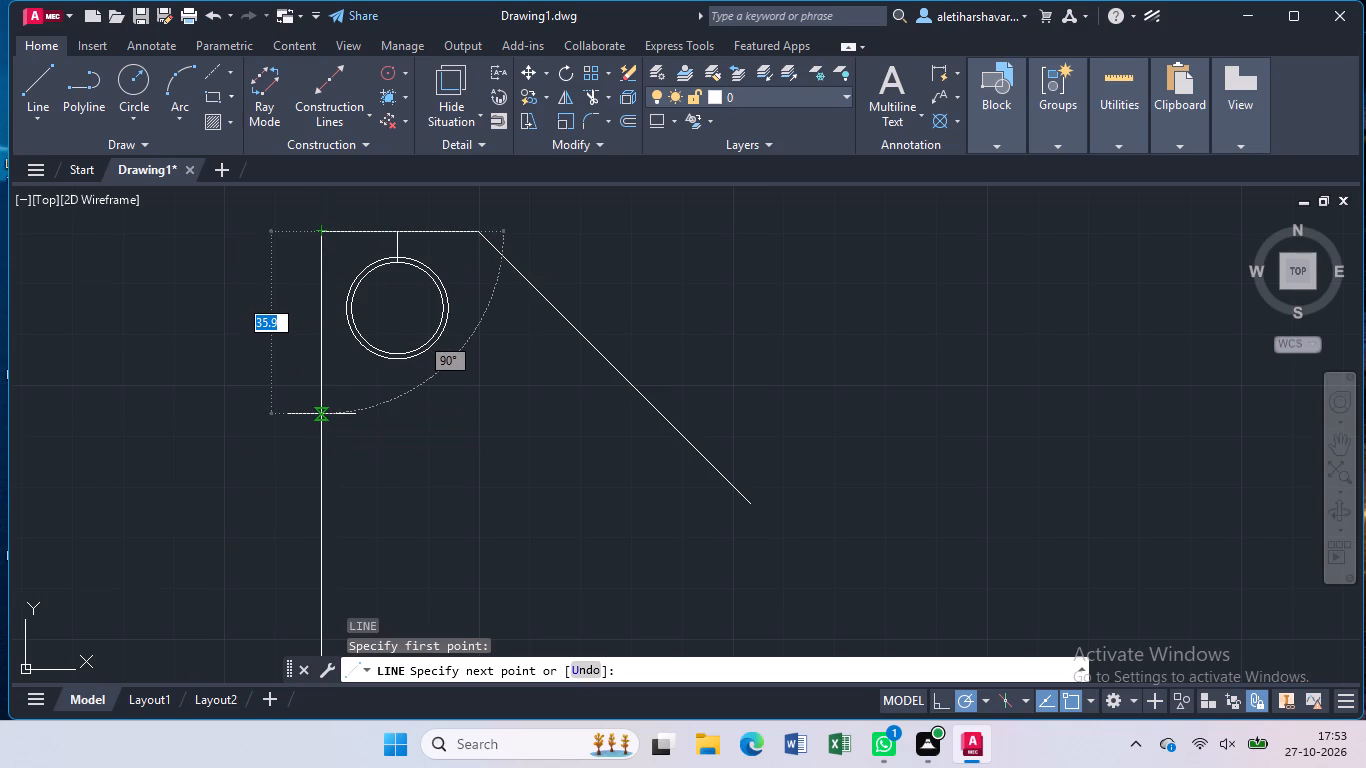
text(31)
key(Return)
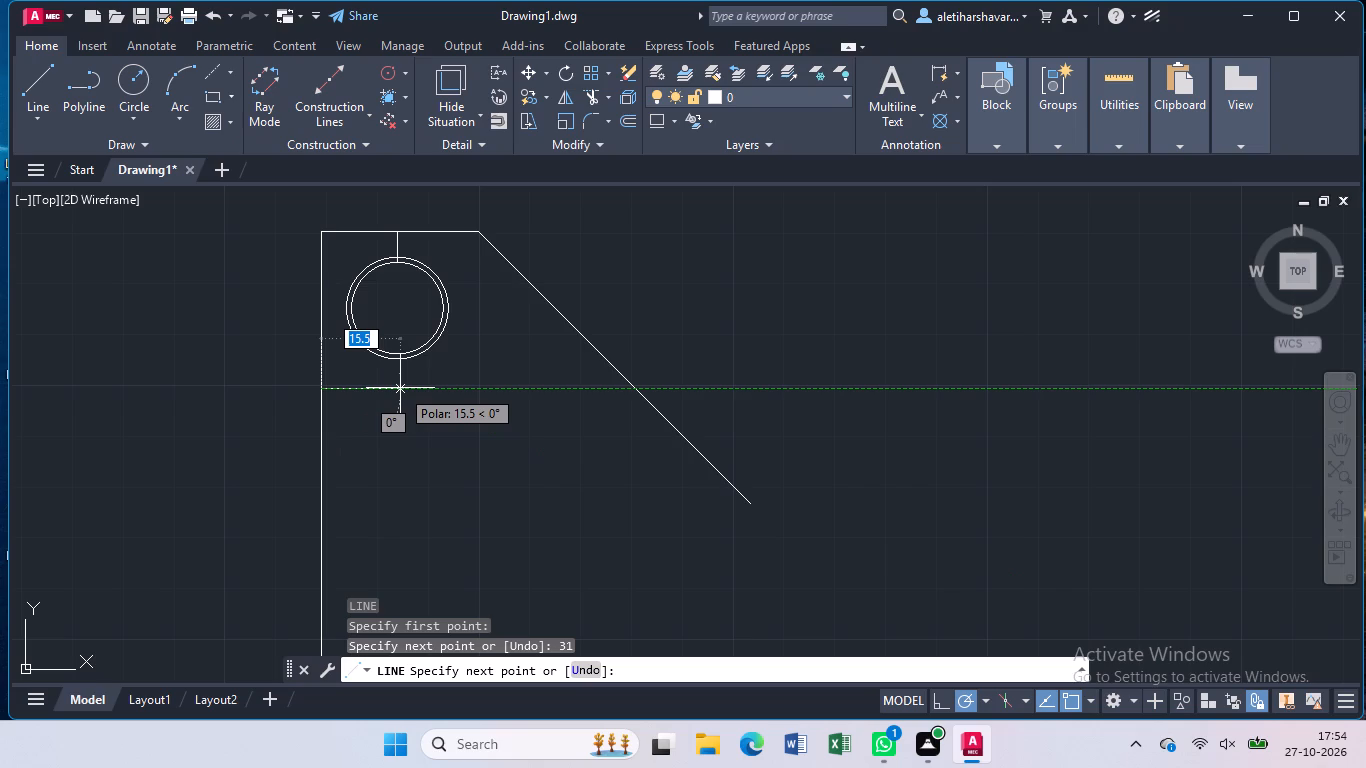
key(8)
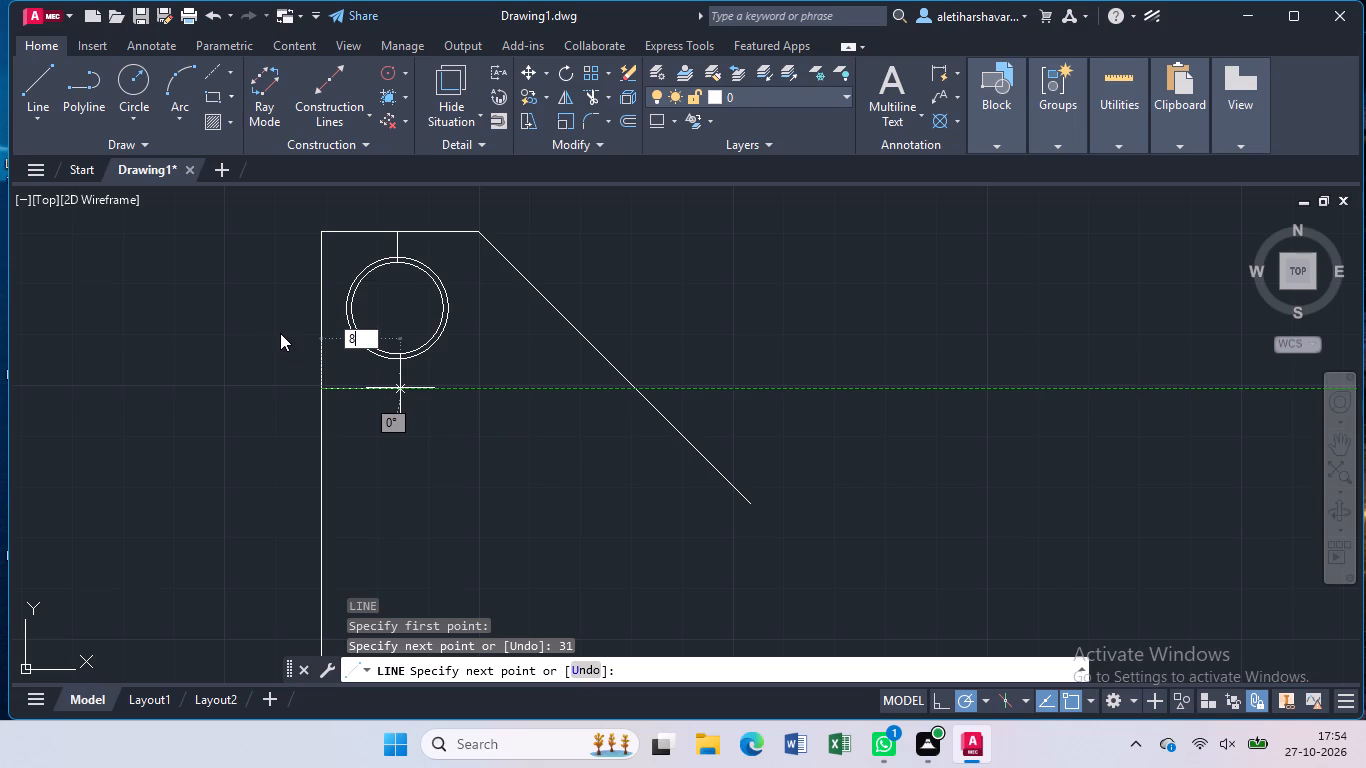
key(Return)
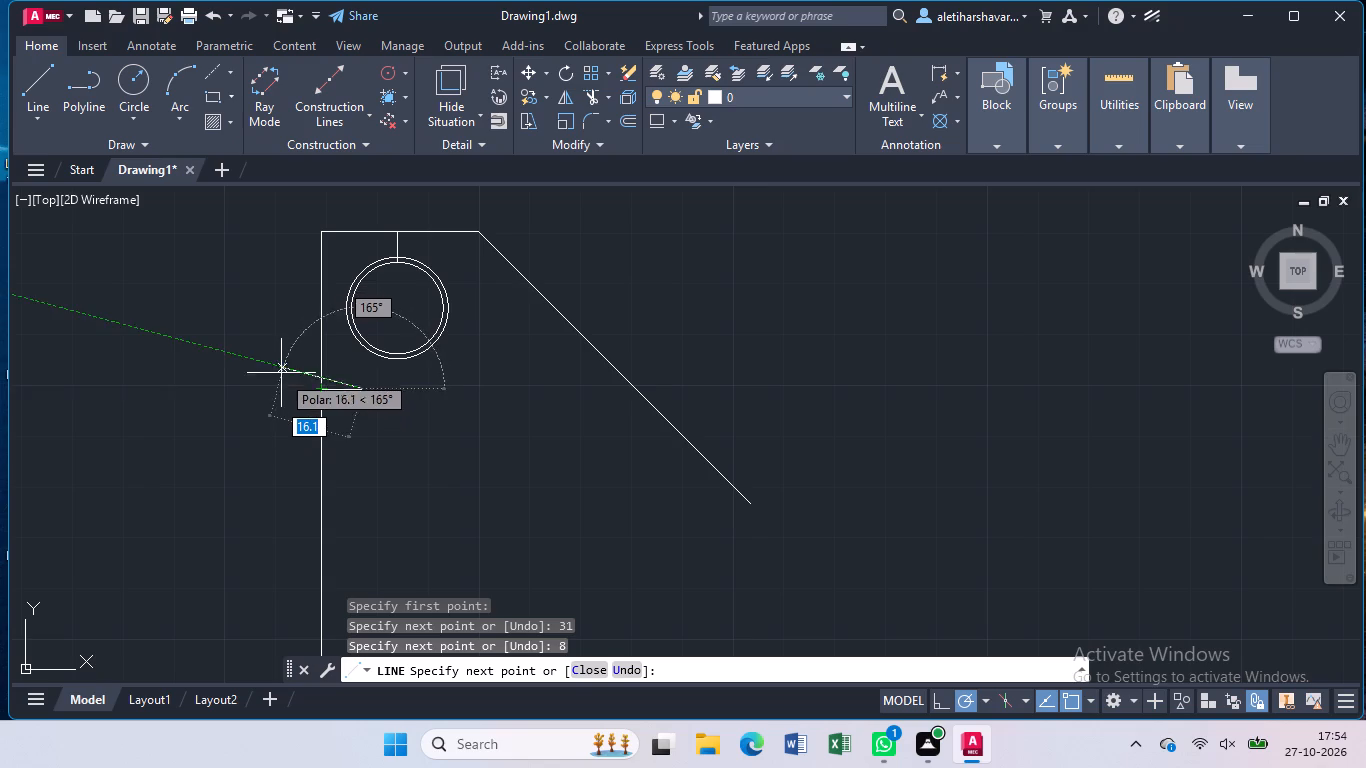
click(276, 306)
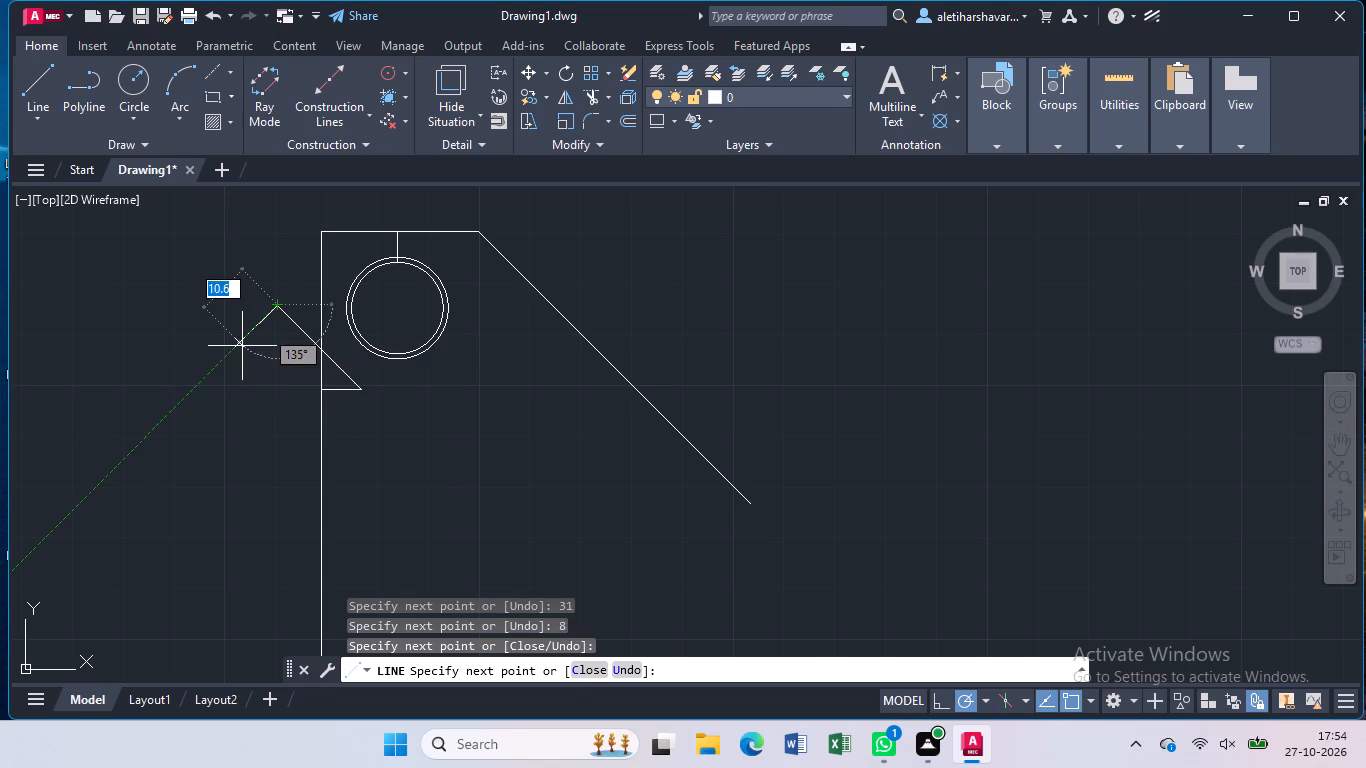
key(Escape)
Trim the lower diagonal's overhang outside the left edge and the overlapping left edge lines below the diagonal.
text(tr)
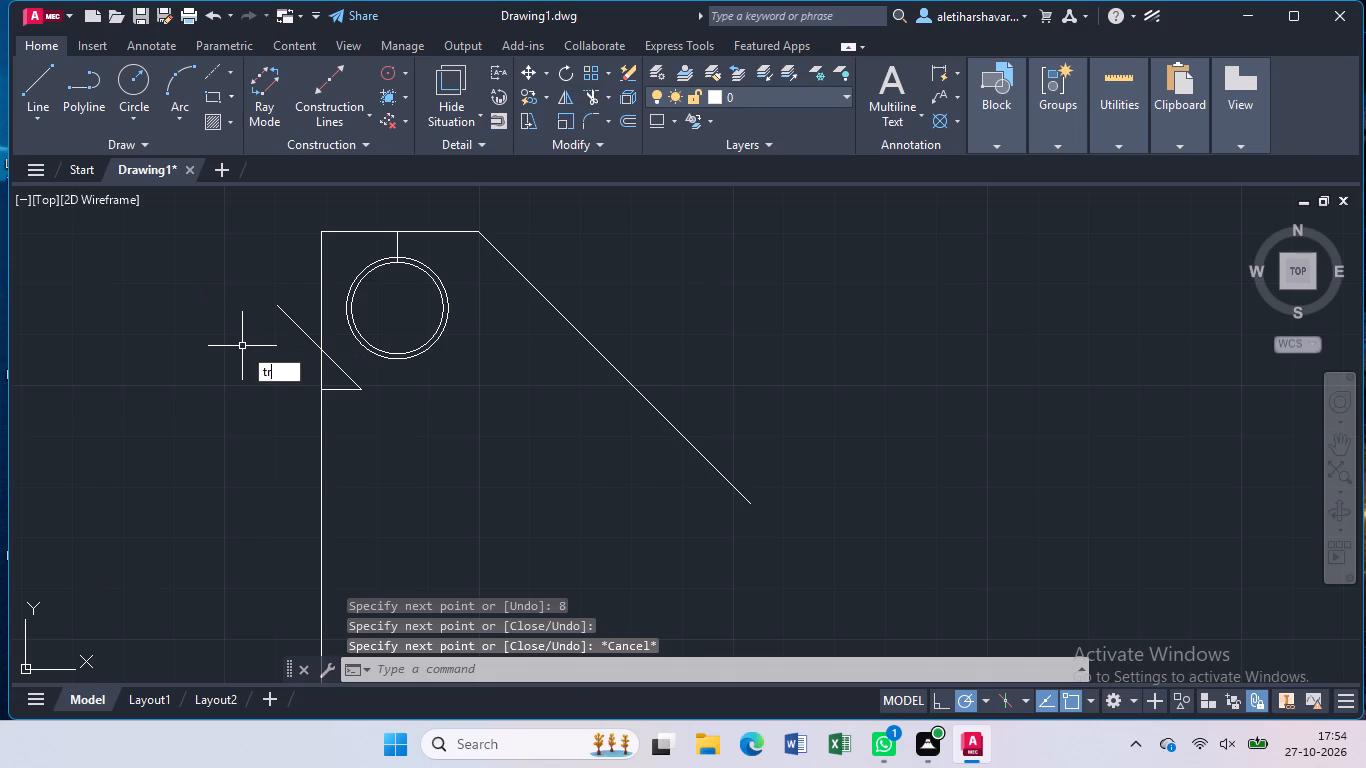
key(Return)
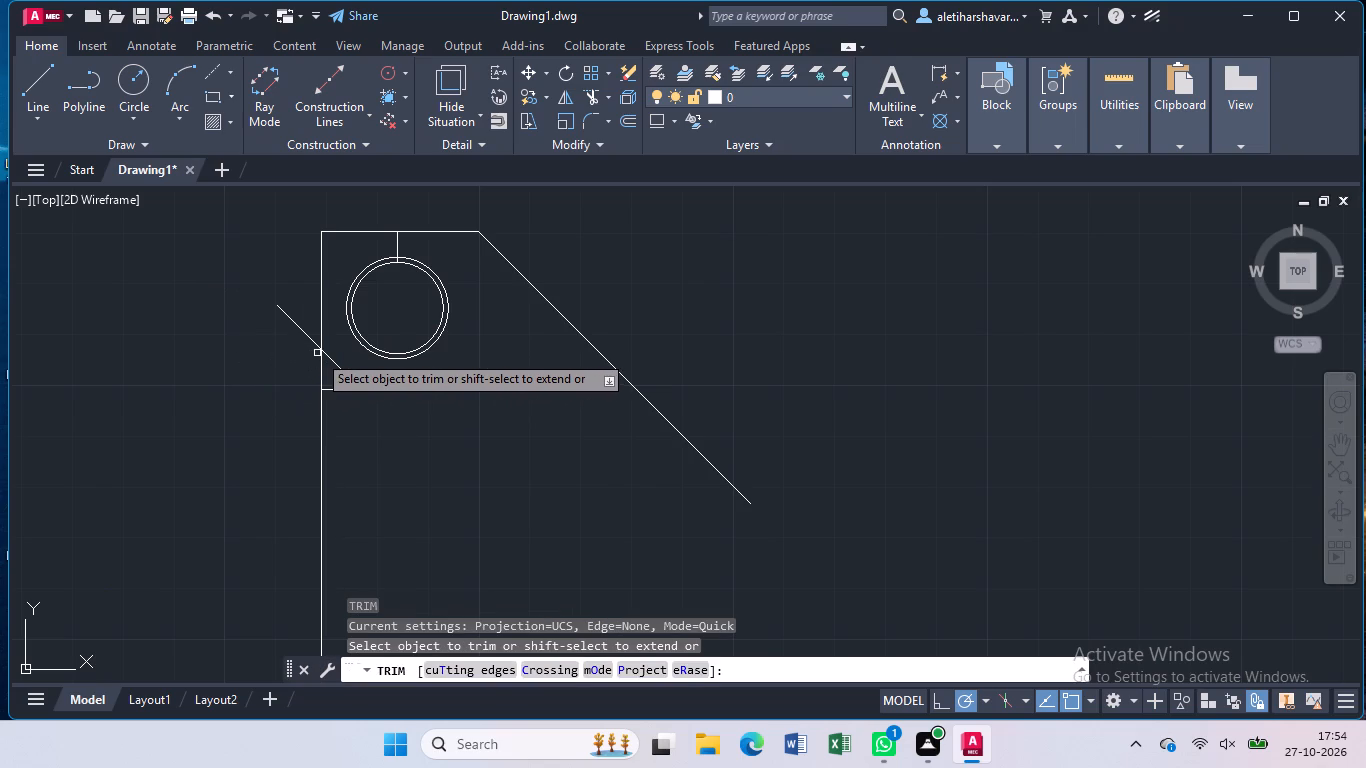
click(313, 341)
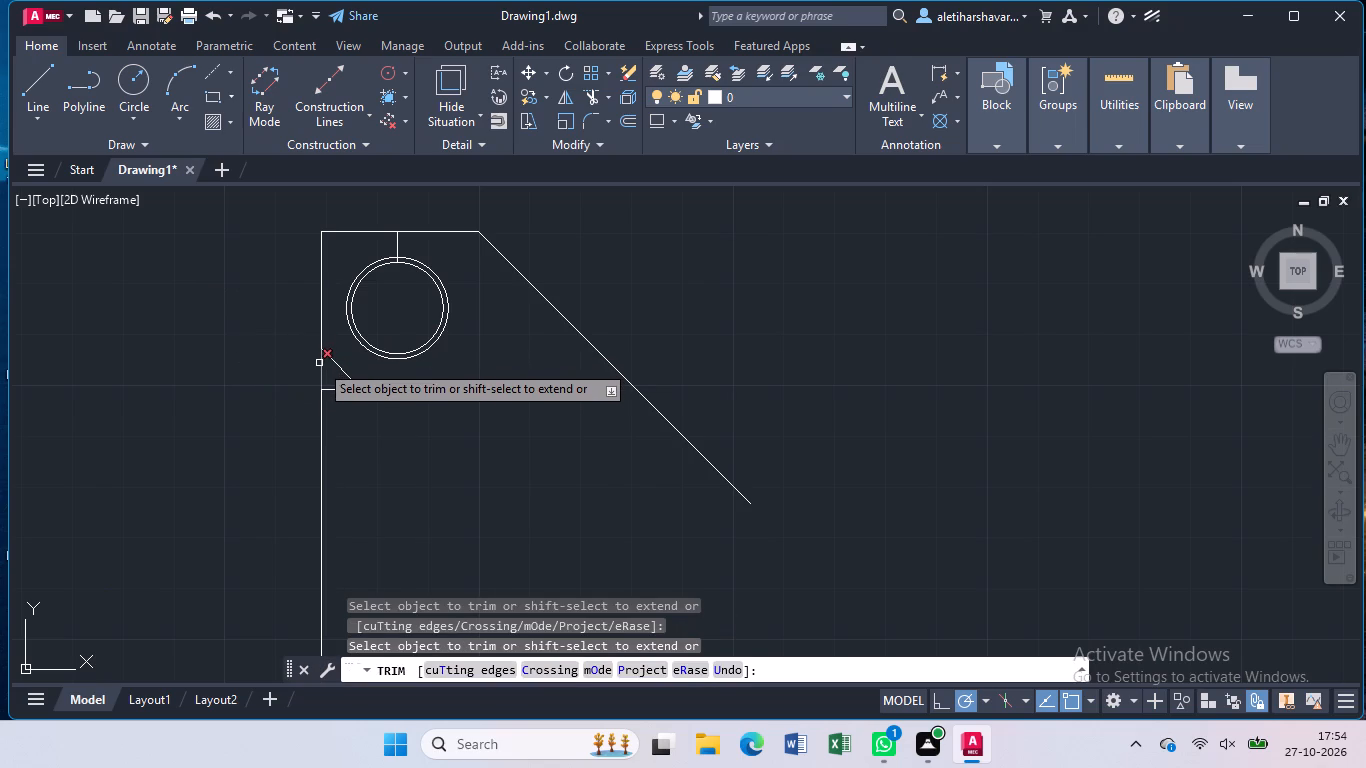
click(319, 363)
click(319, 363)
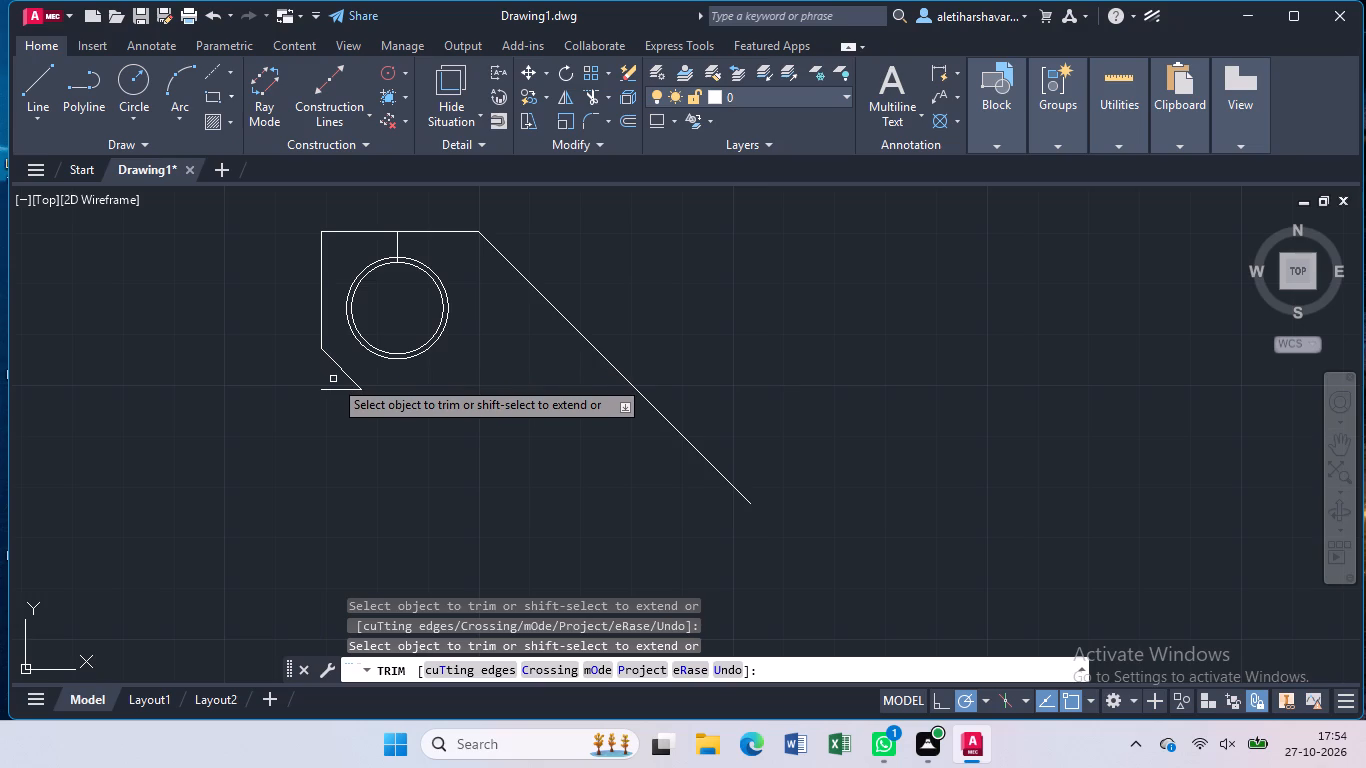
key(Escape)
From the upper-left corner, draw a line 8 down the left edge, then a freehand 45° line up-right past the top edge.
key(l)
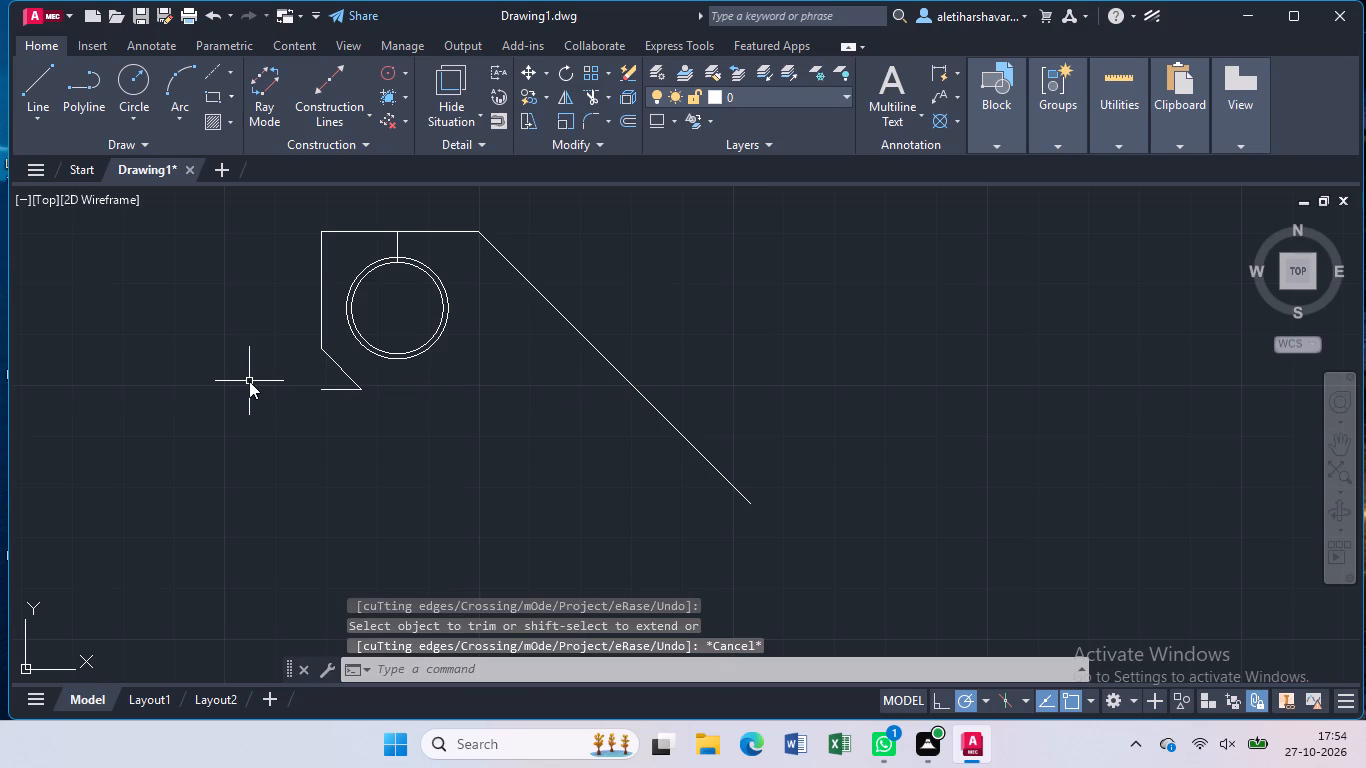
key(Return)
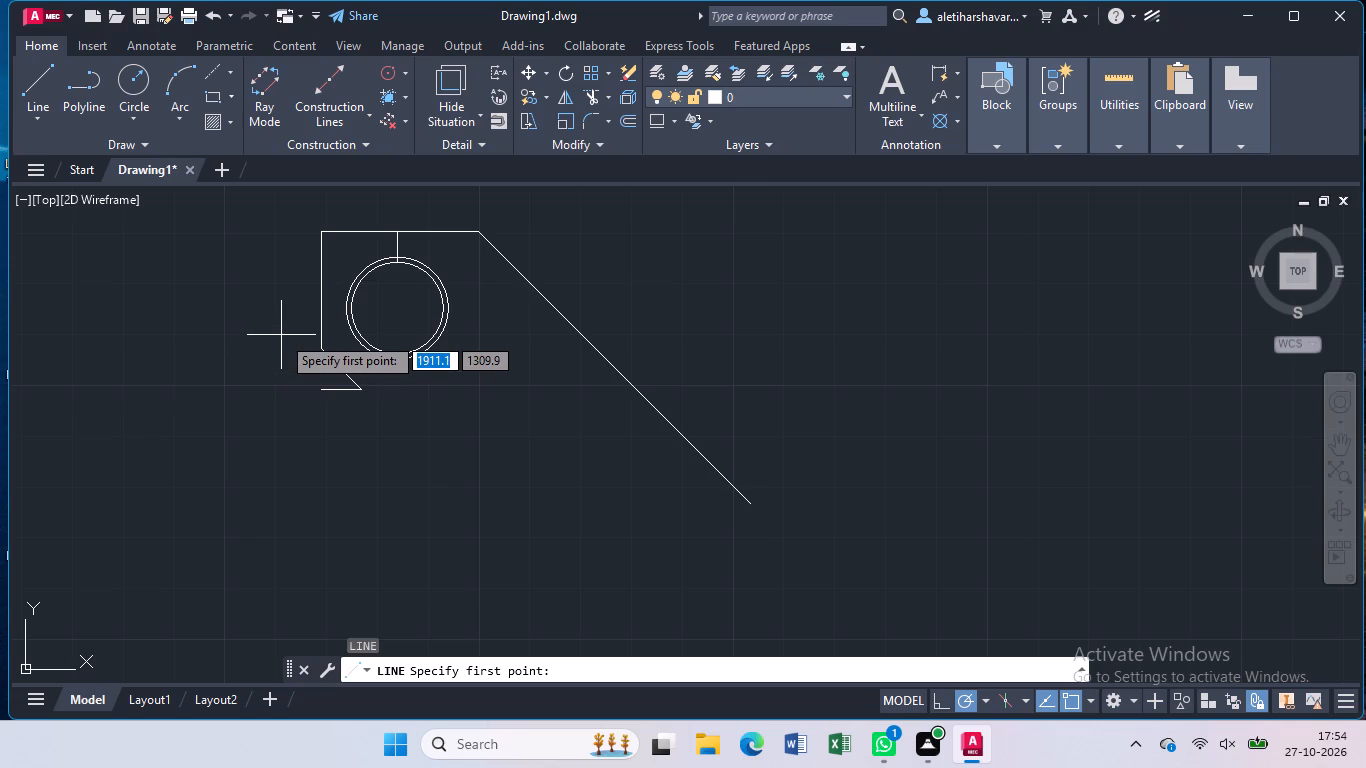
click(324, 231)
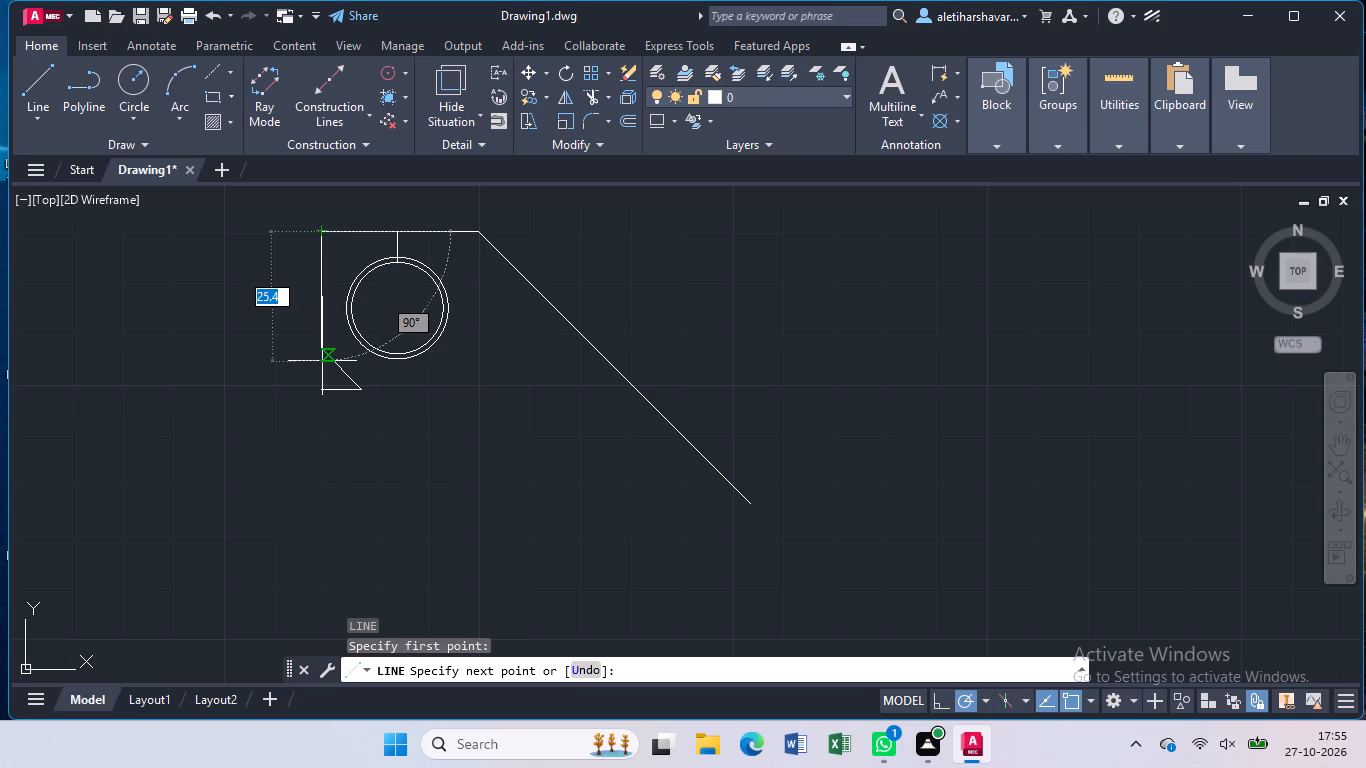
key(8)
key(Return)
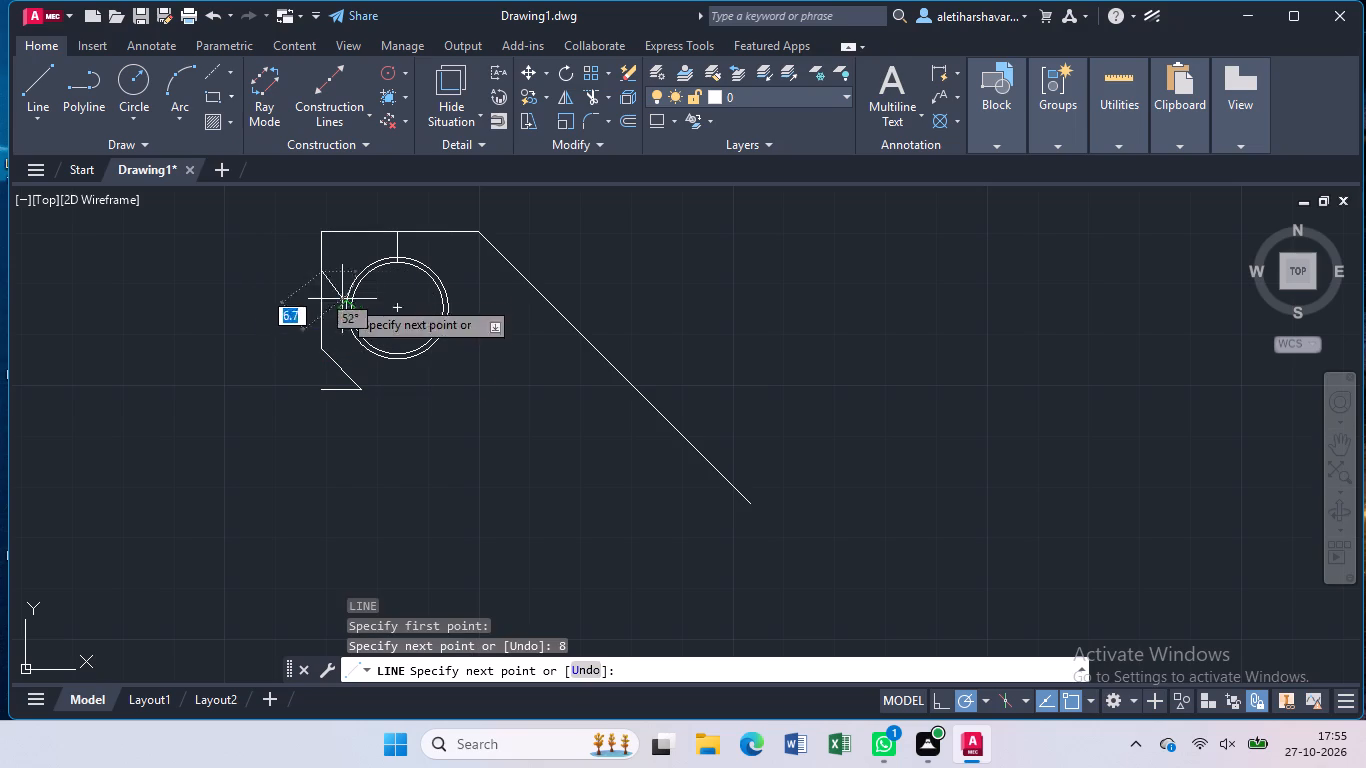
click(381, 212)
key(Escape)
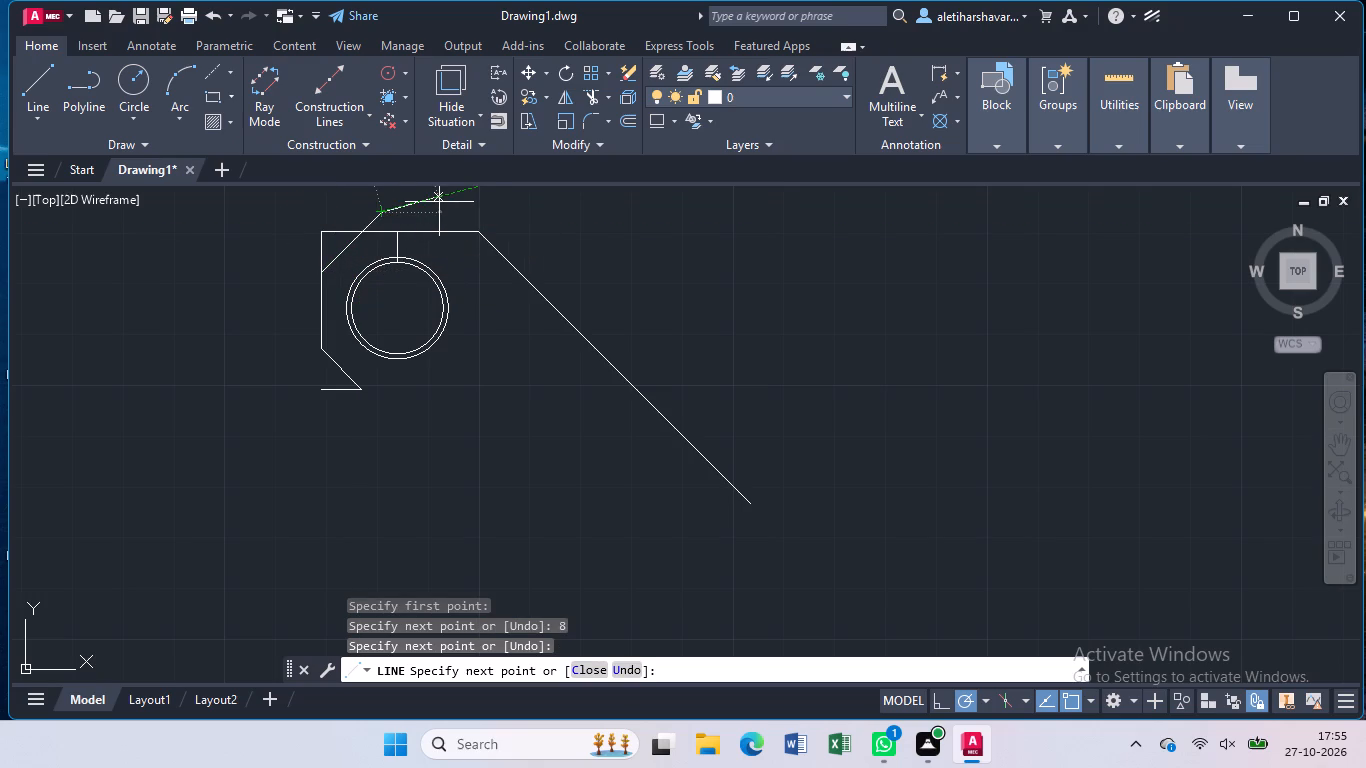
Trim the upper diagonal's overhang above the top edge, the corner segments outside it, and the overlapping left edge lines.
text(tr)
key(Return)
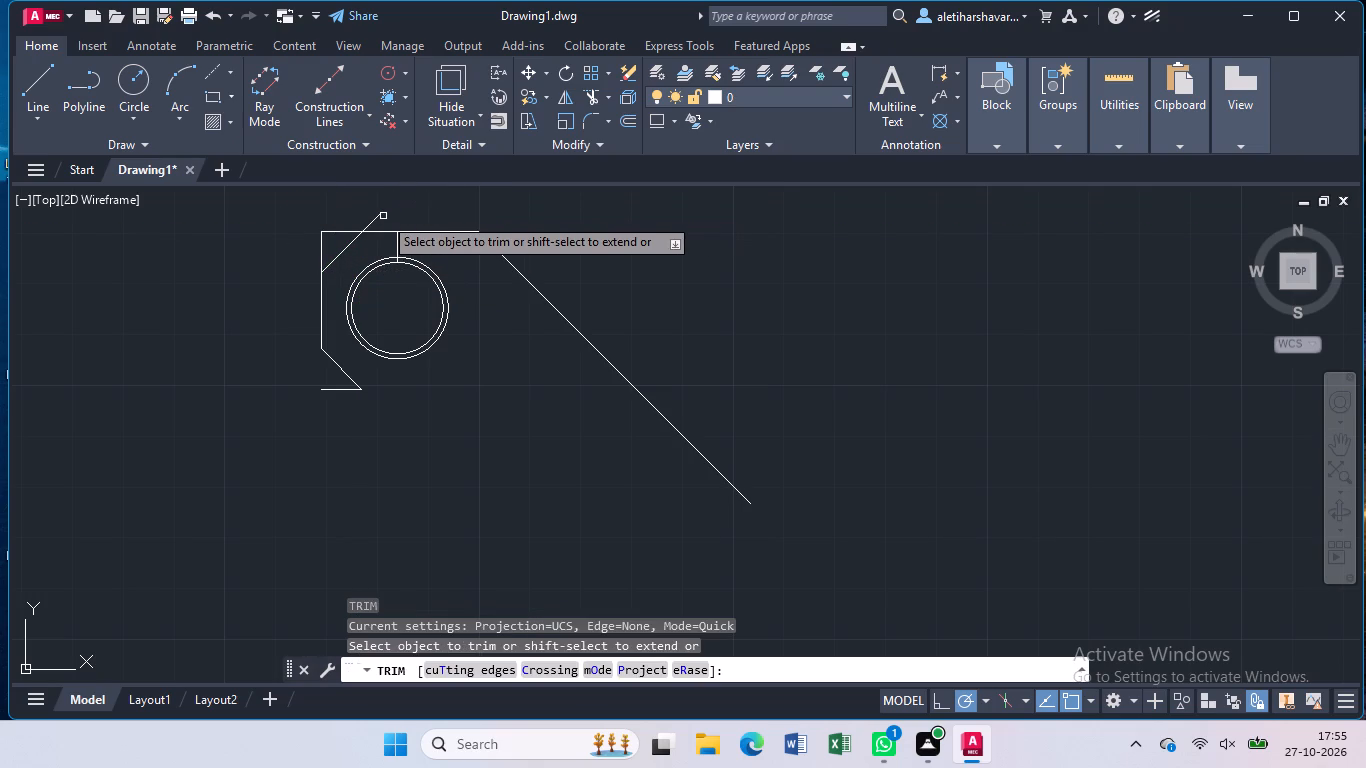
click(383, 216)
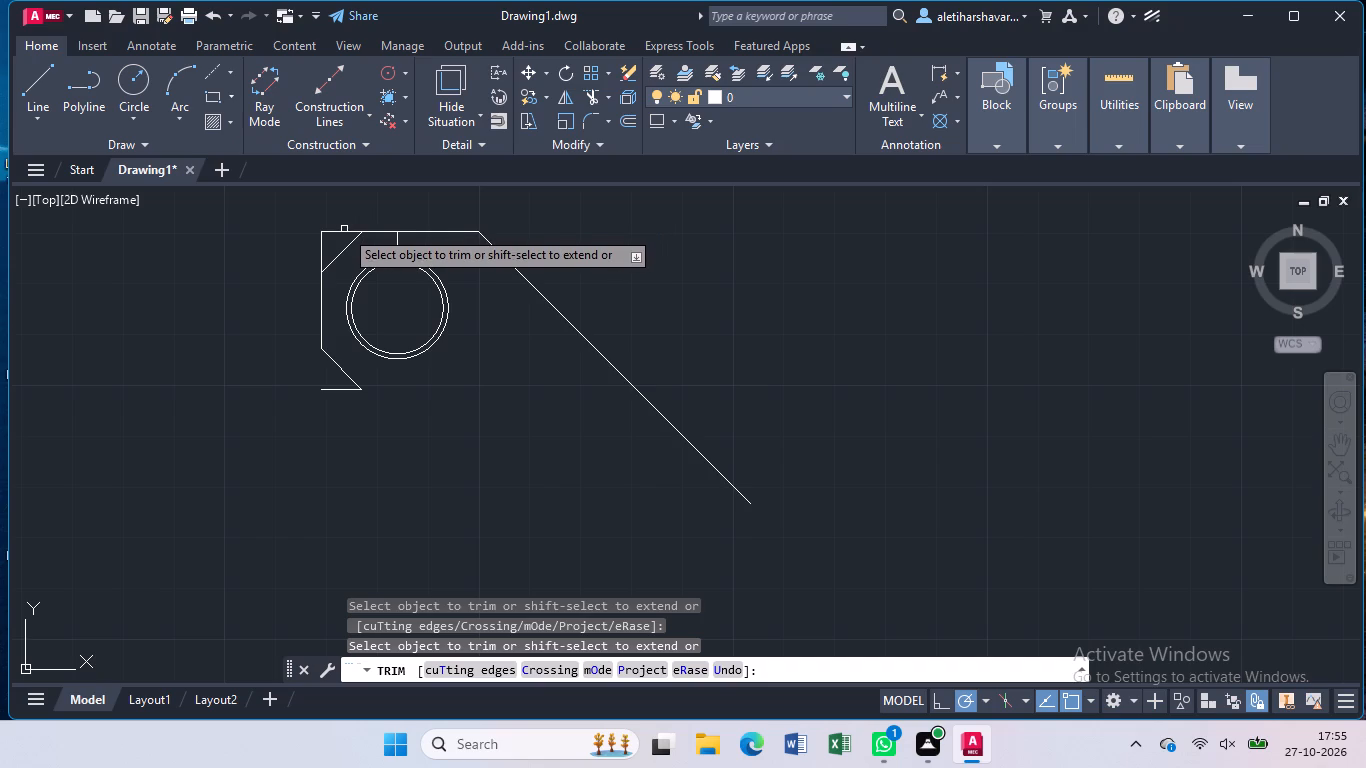
click(344, 231)
click(344, 231)
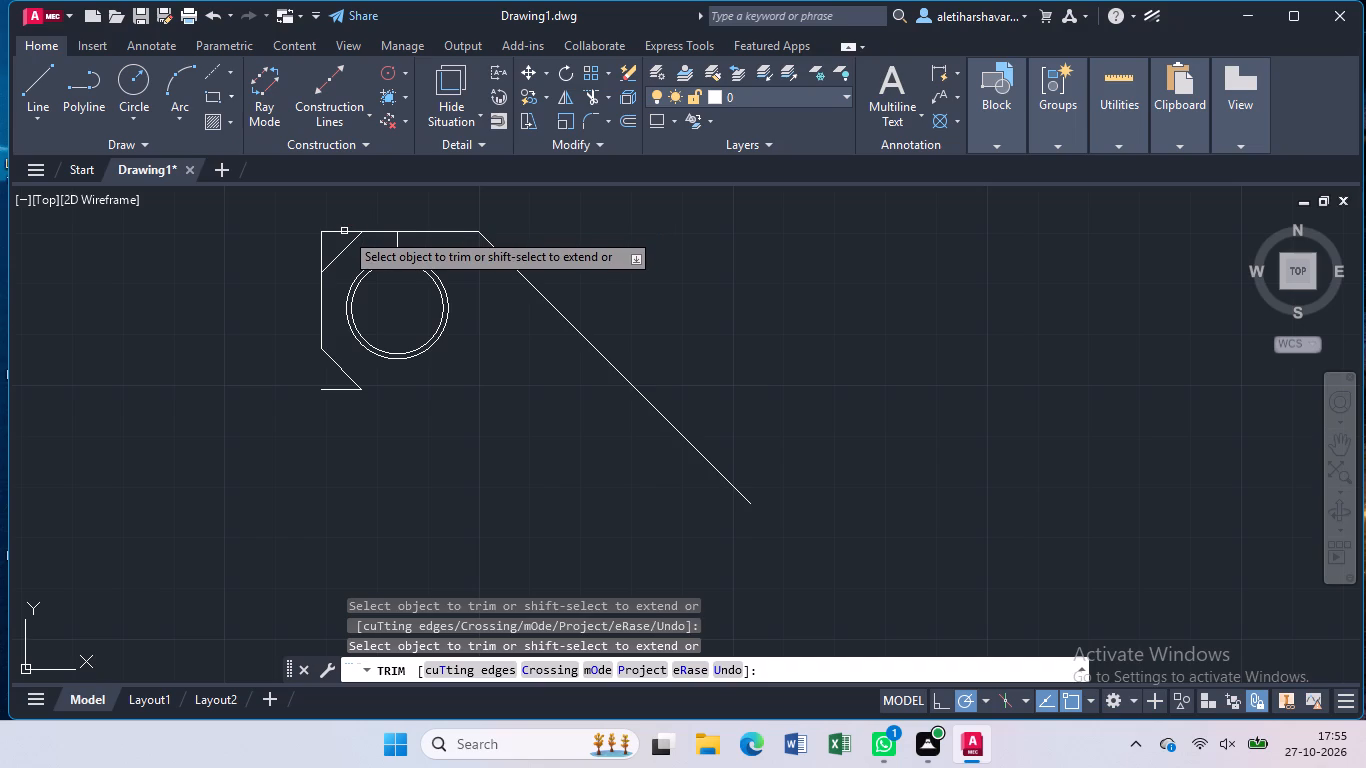
click(344, 231)
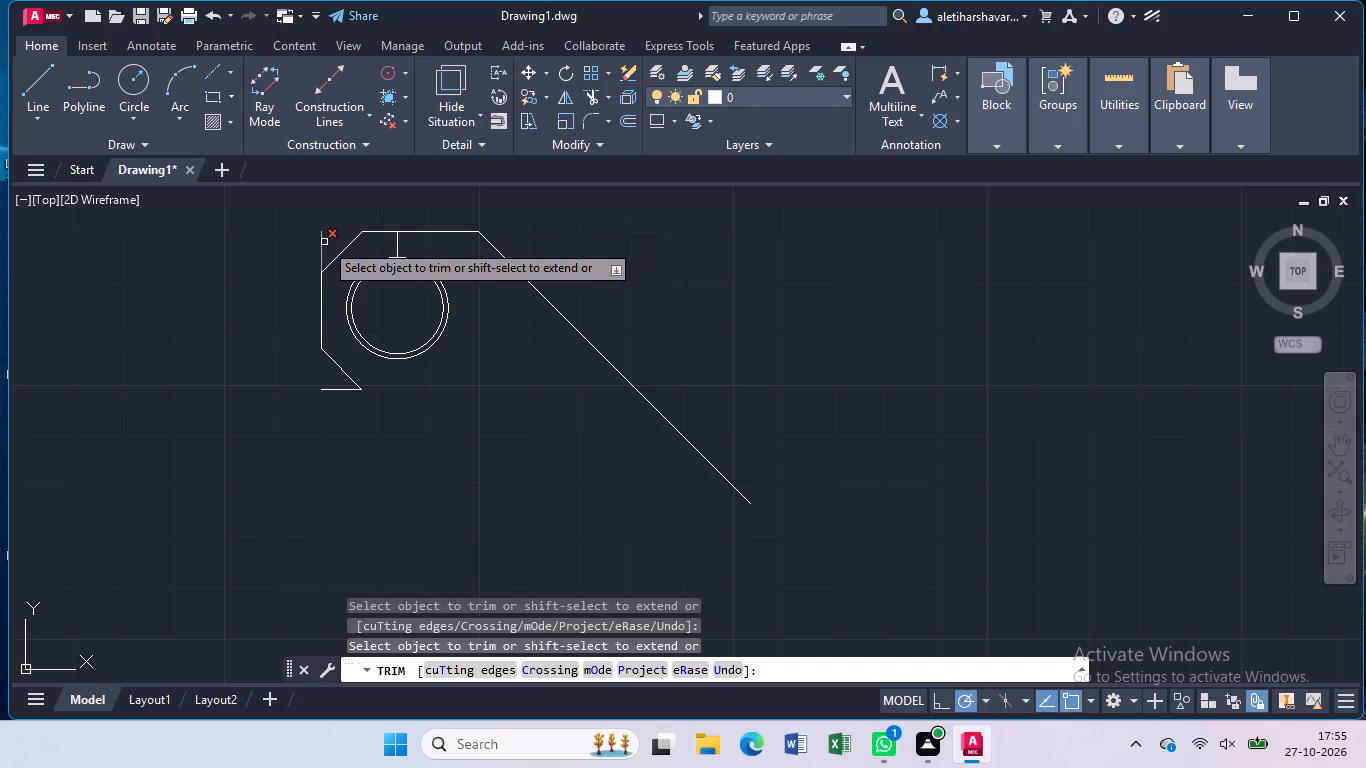
click(324, 242)
click(324, 242)
click(322, 247)
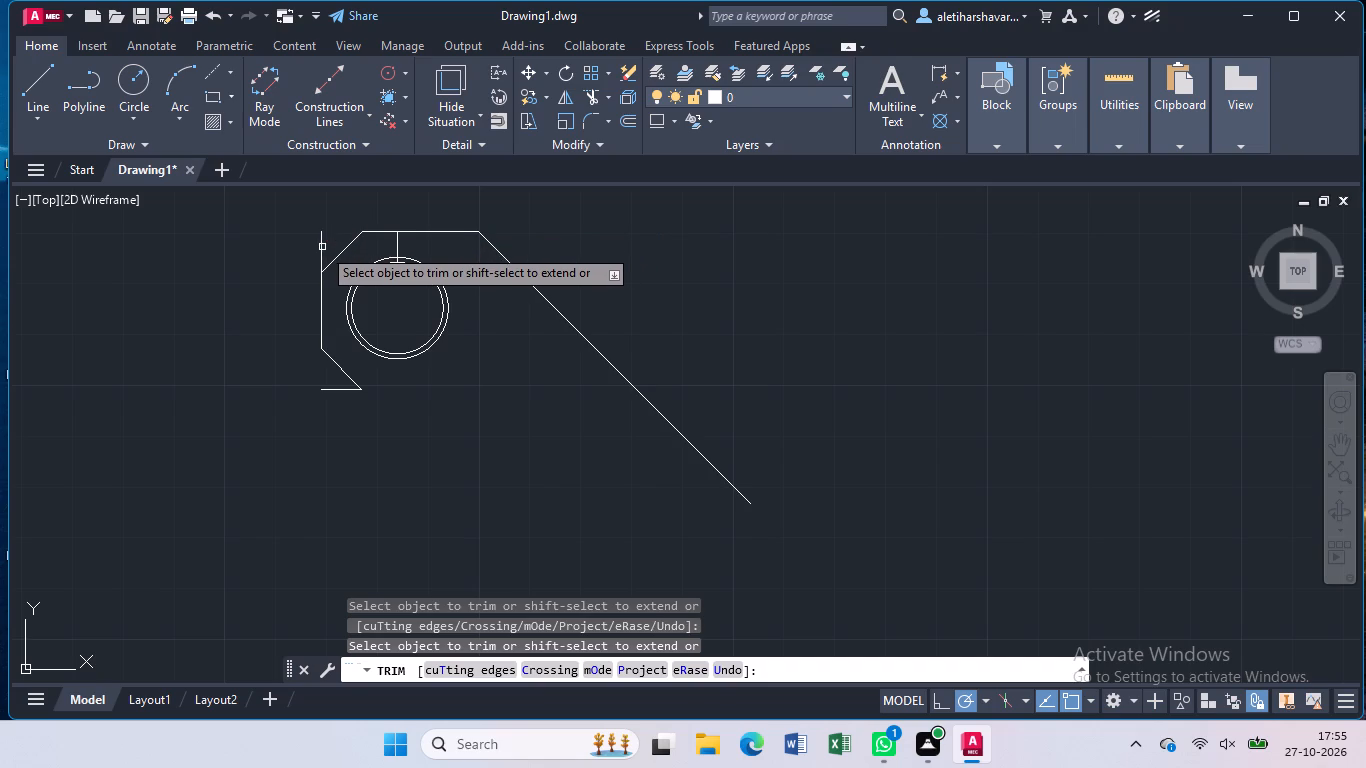
click(322, 247)
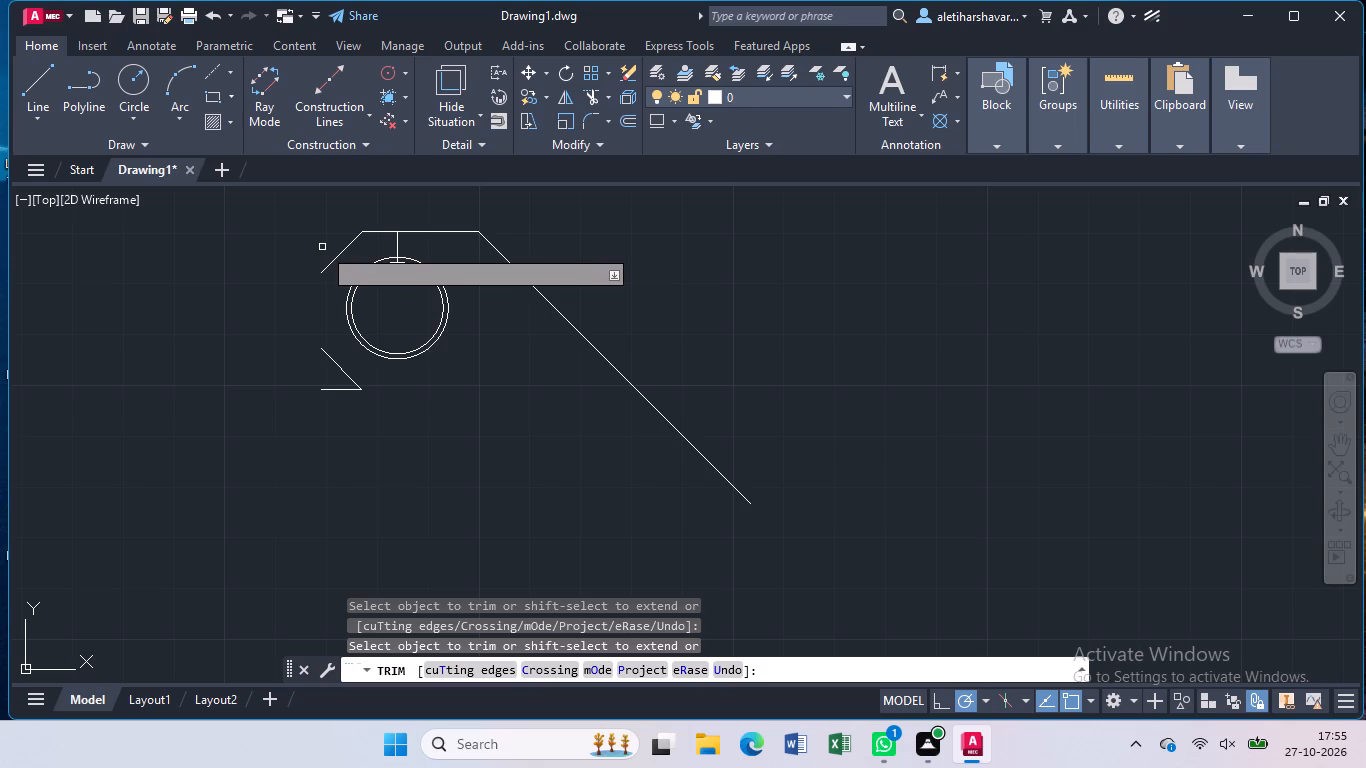
key(l)
key(Return)
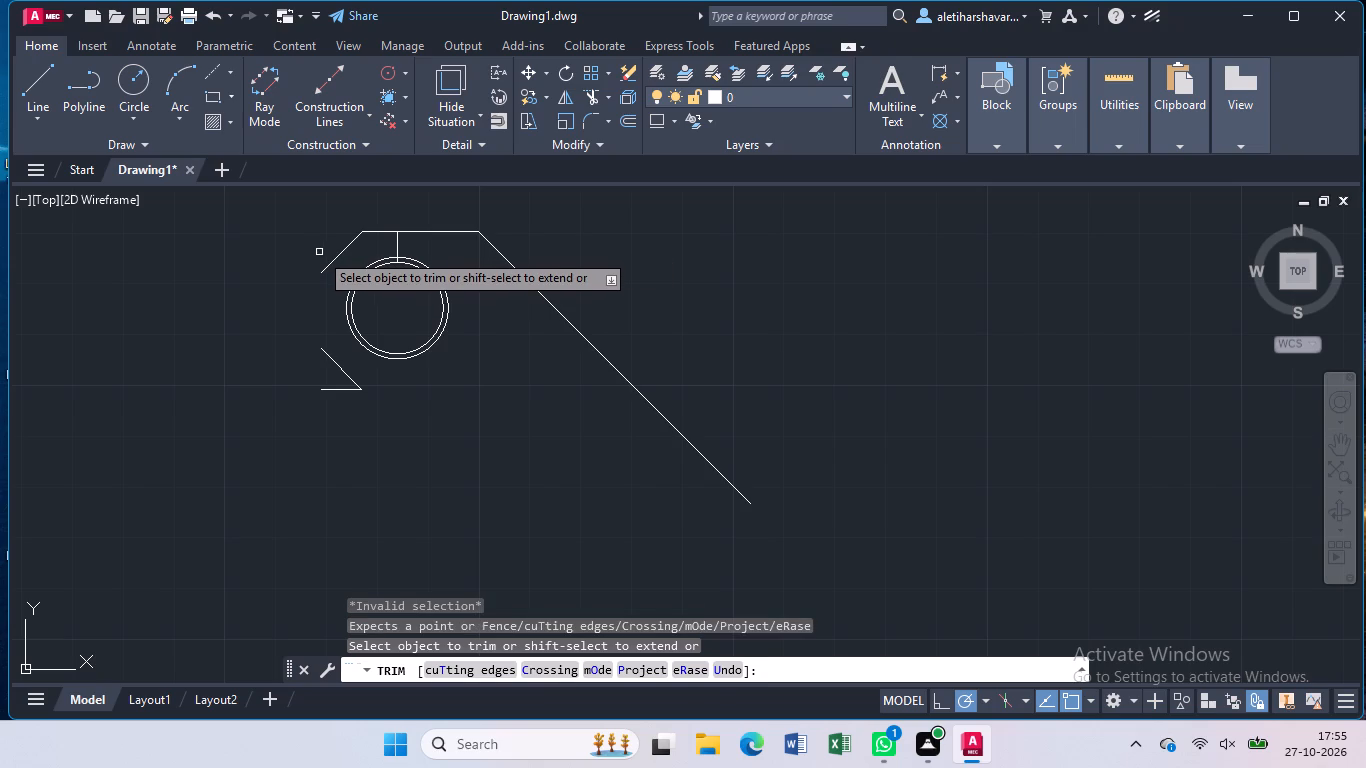
key(Escape)
Draw a vertical line 15 long joining the left ends of the upper and lower diagonals beside the circles.
key(l)
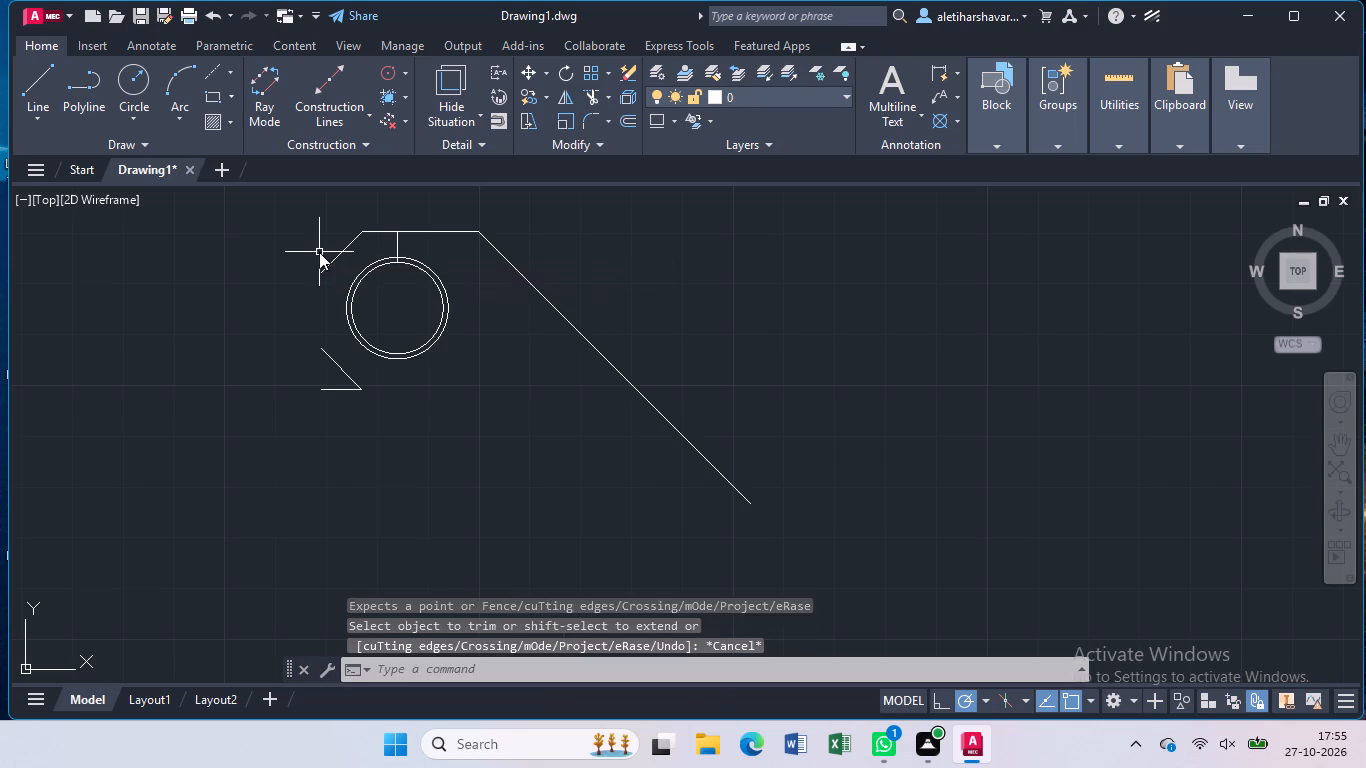
key(Return)
click(321, 268)
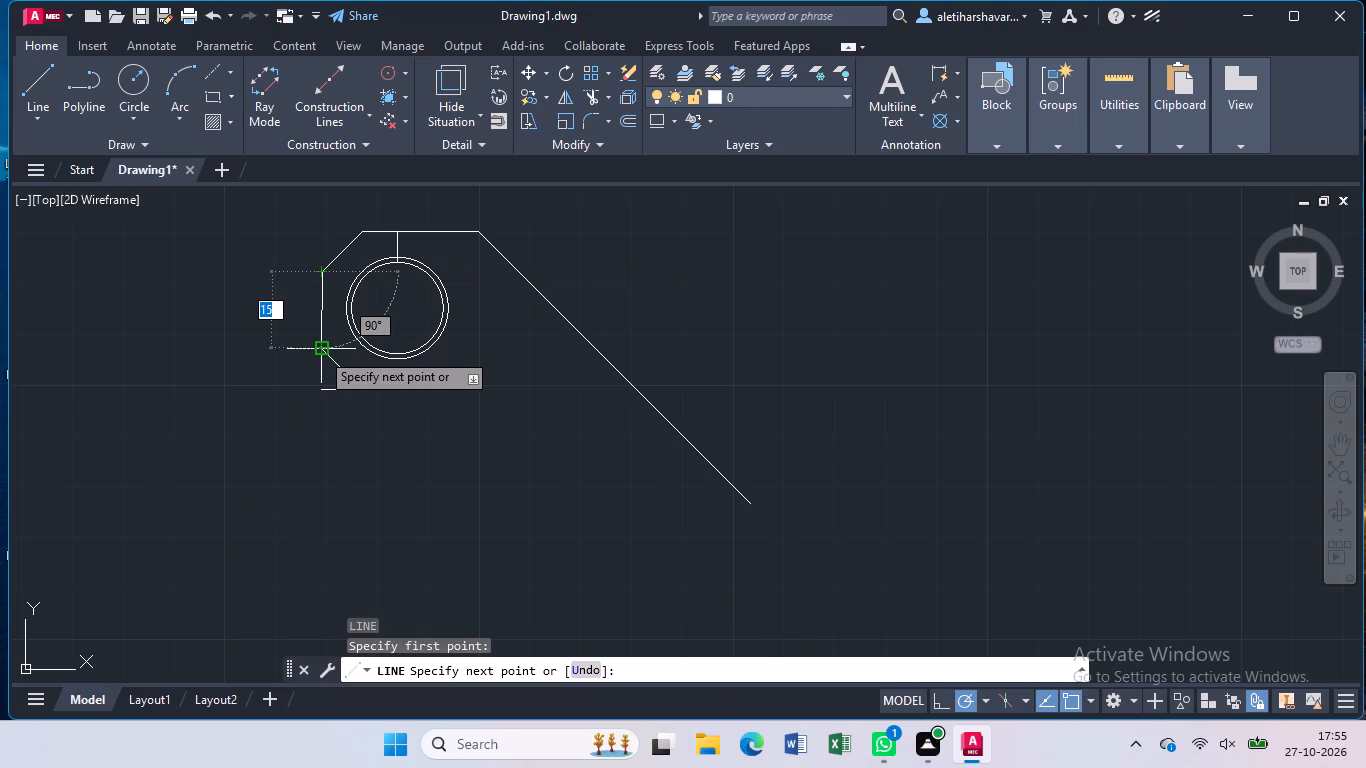
click(320, 351)
key(Escape)
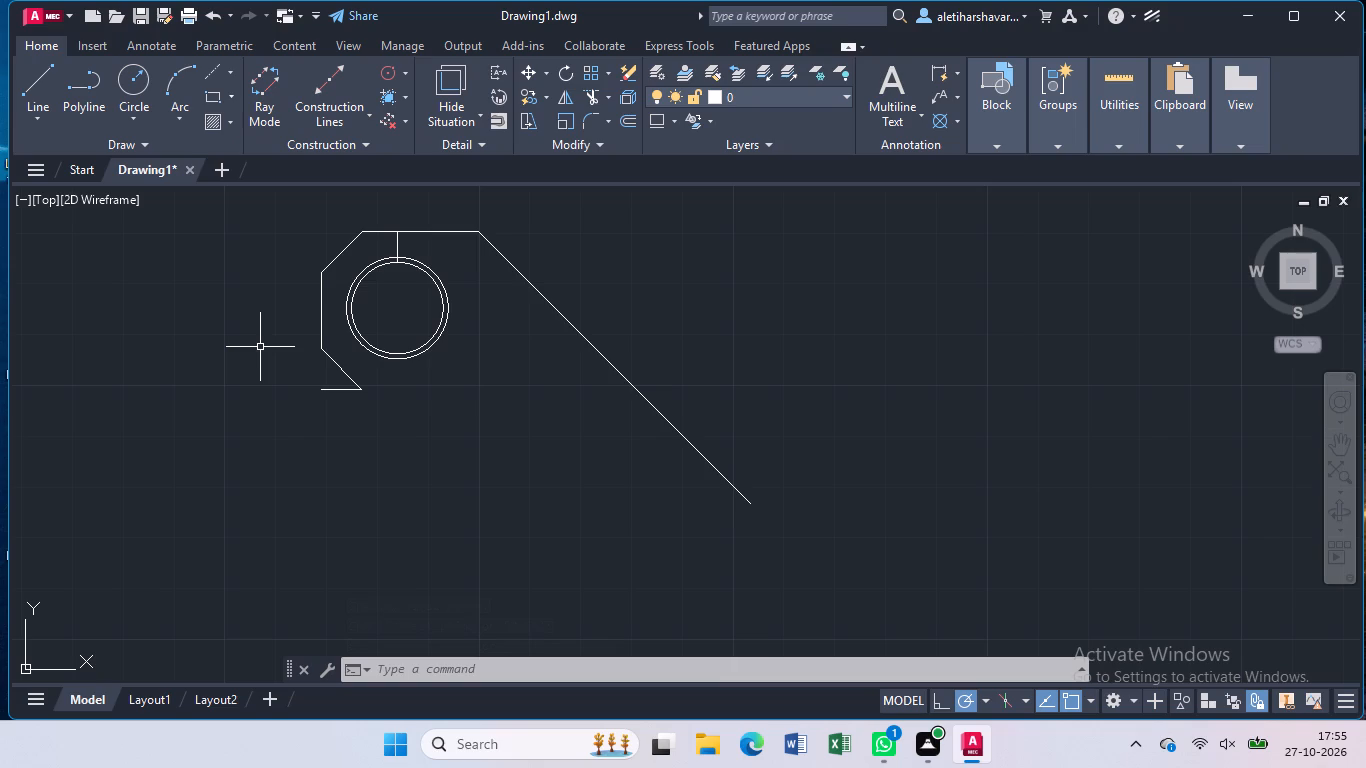
From the centre of the concentric circles, draw a line 48 horizontally to the right, continued by one 97 vertically down.
scroll(297, 356, down, 3)
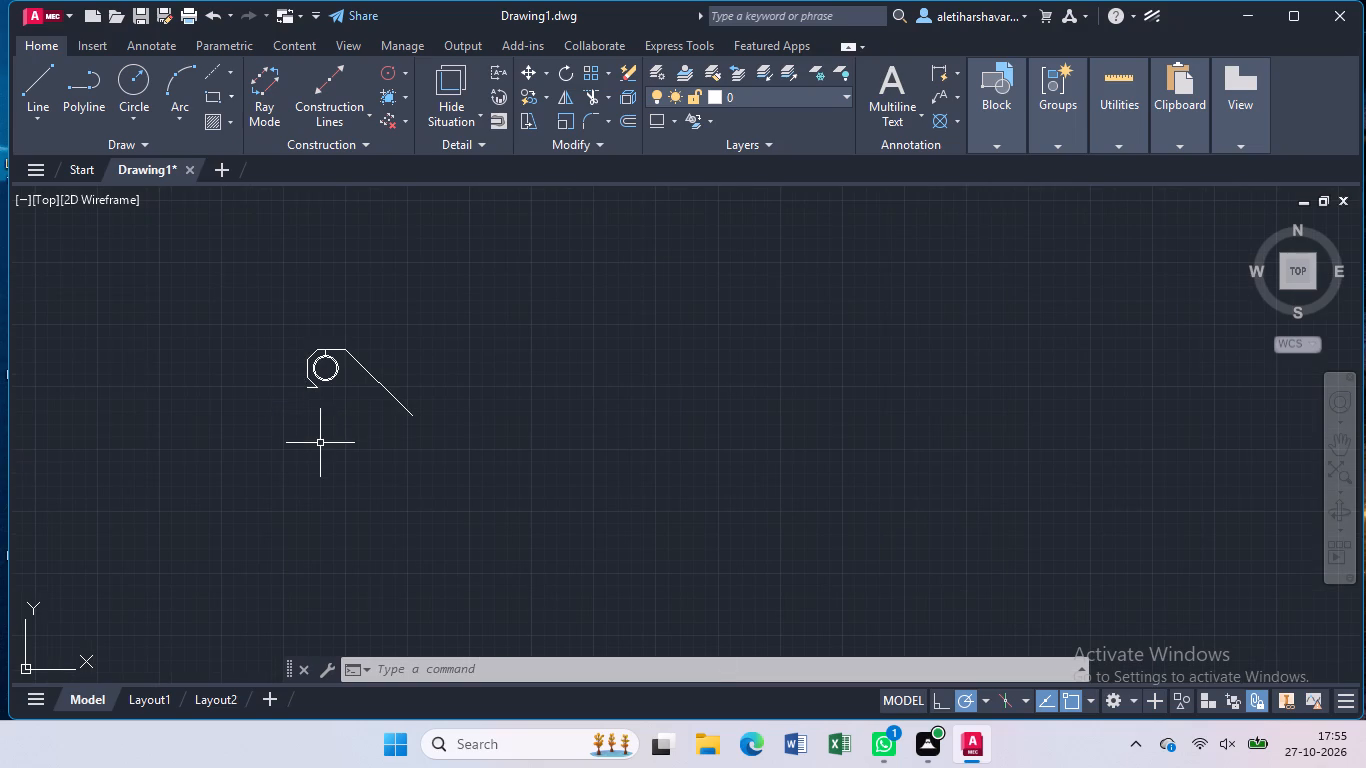
middle_drag(320, 443, 314, 363)
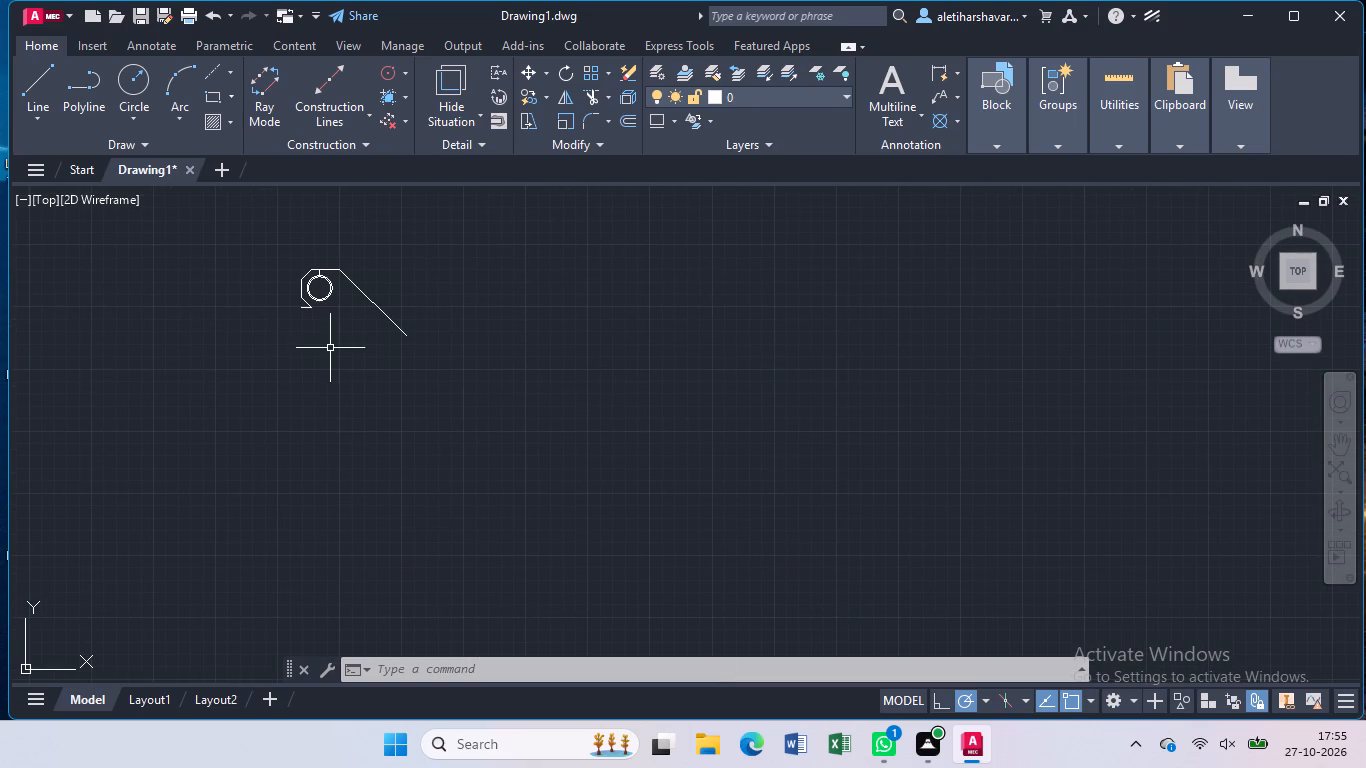
scroll(330, 348, up, 2)
middle_drag(331, 349, 380, 396)
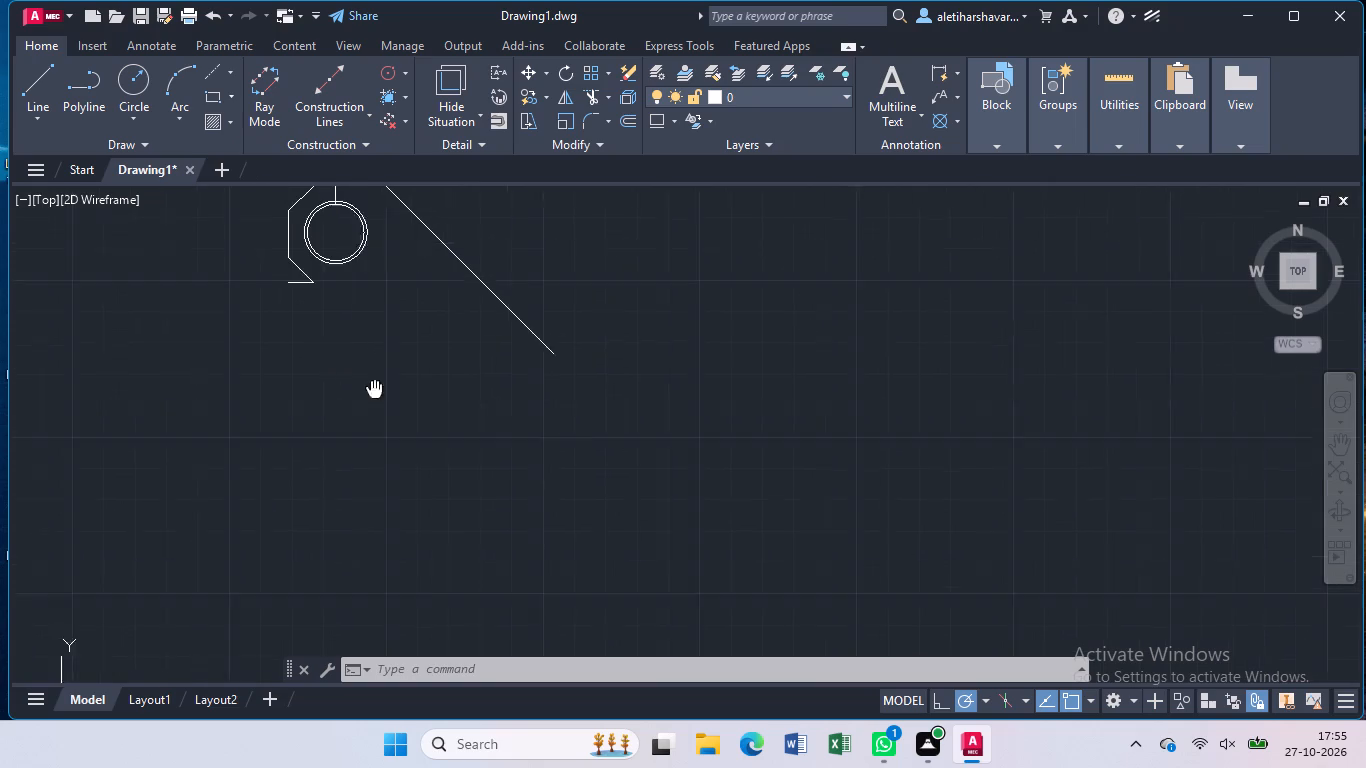
middle_drag(380, 396, 381, 397)
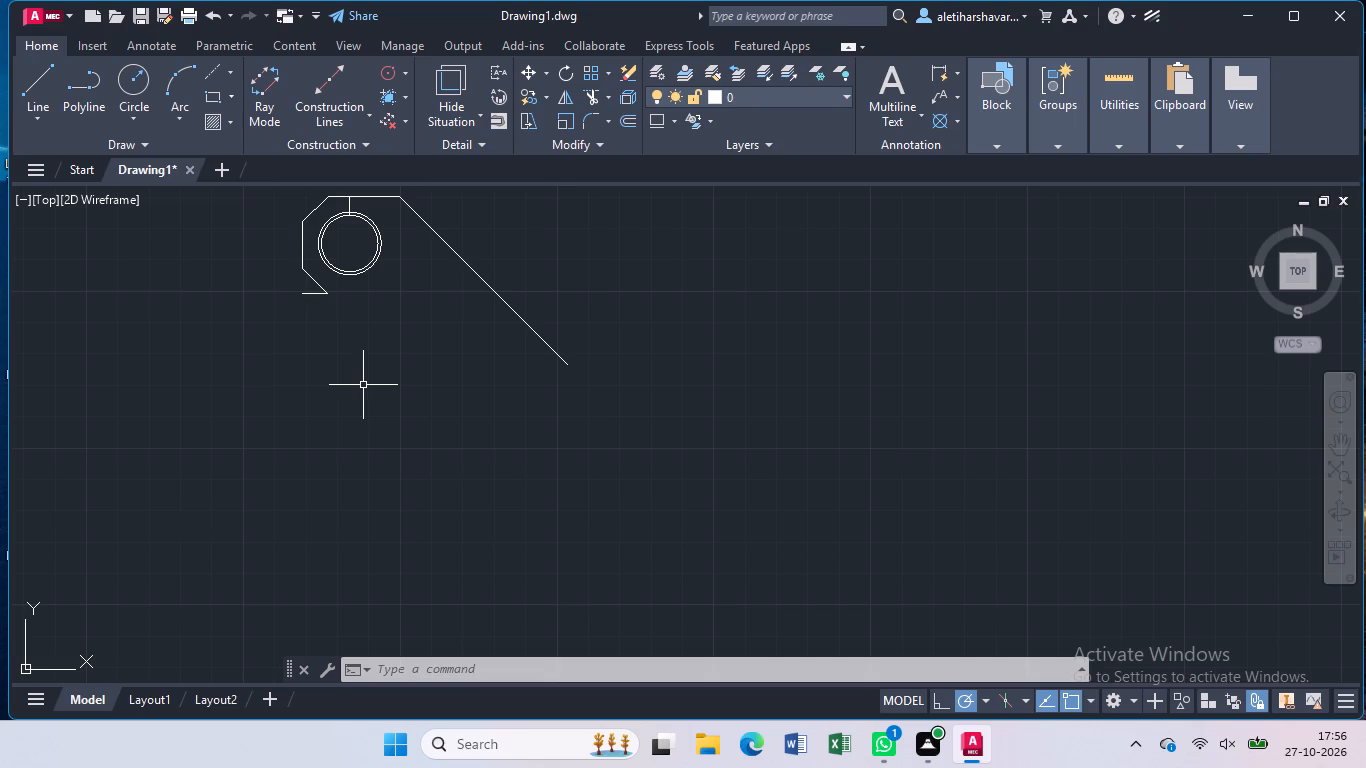
key(l)
key(Return)
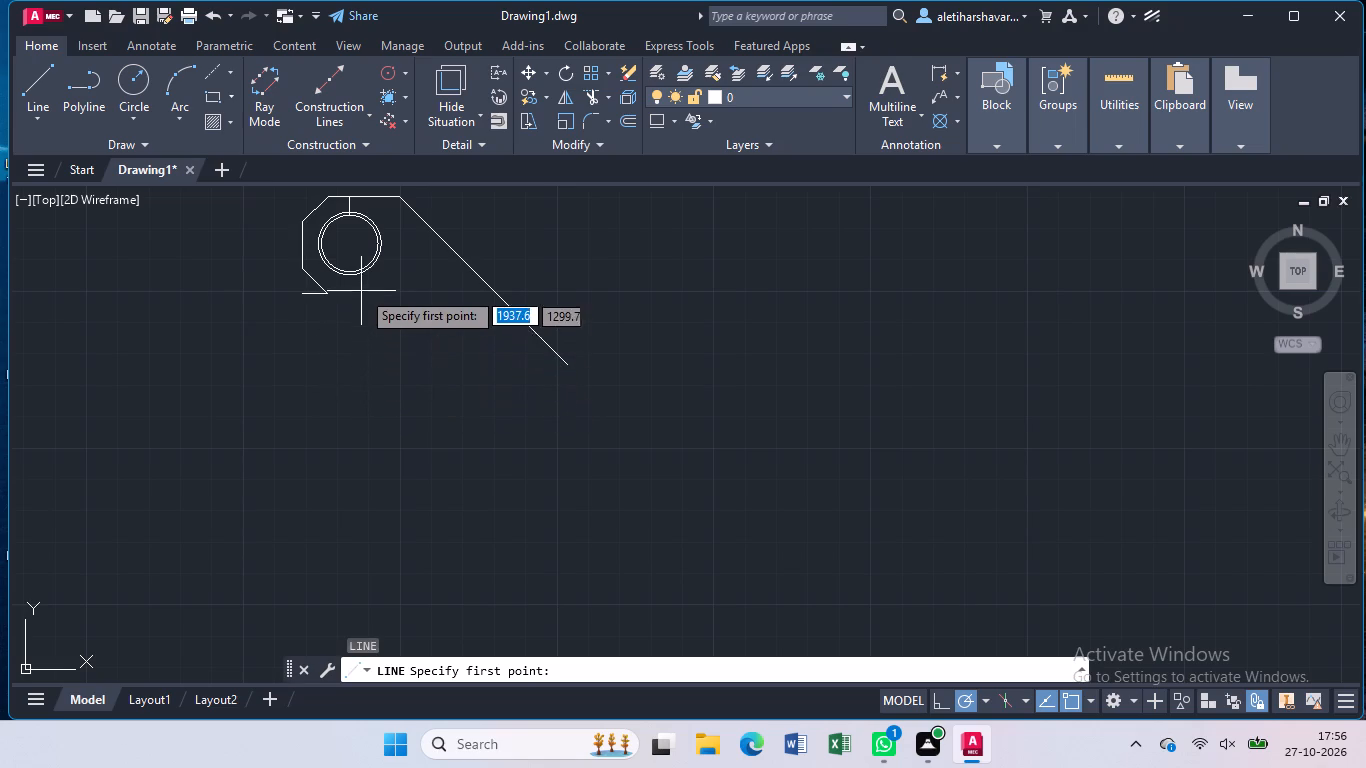
click(349, 243)
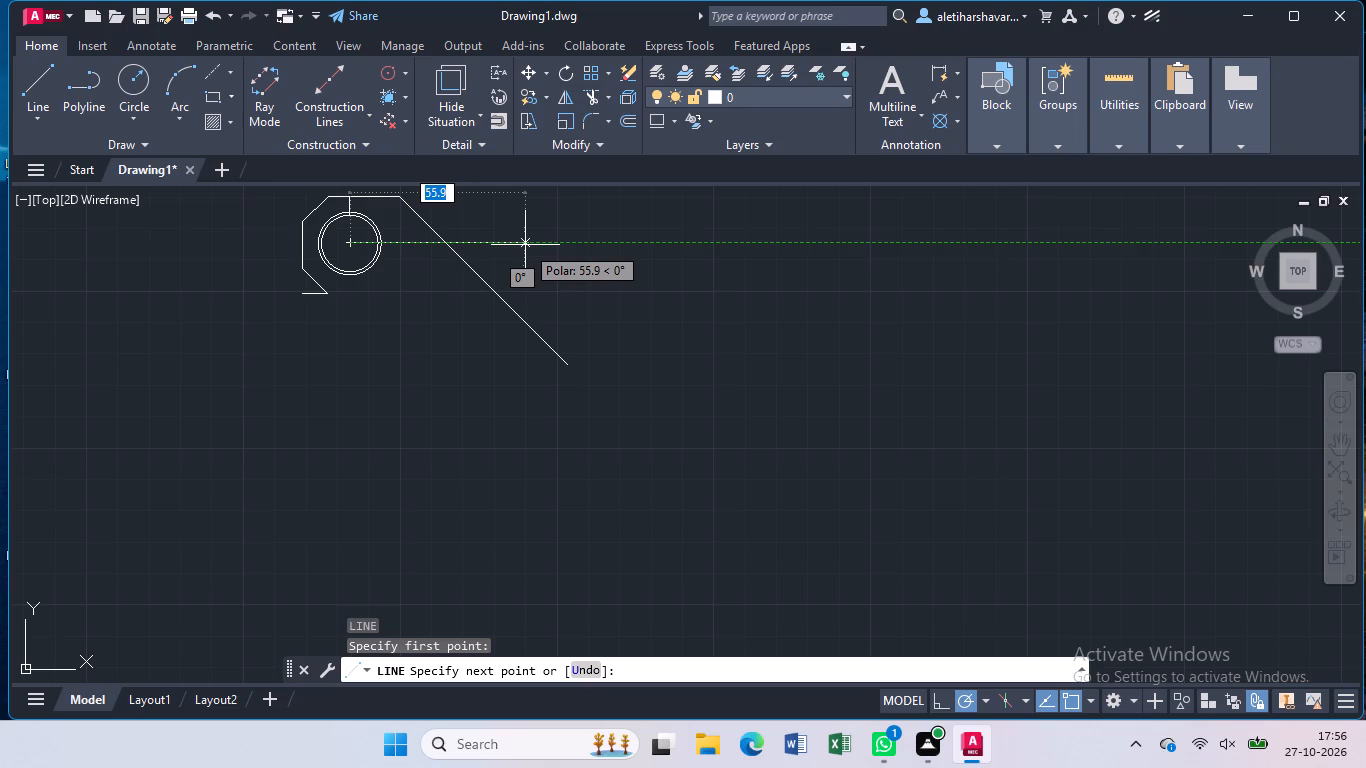
text(48)
key(Return)
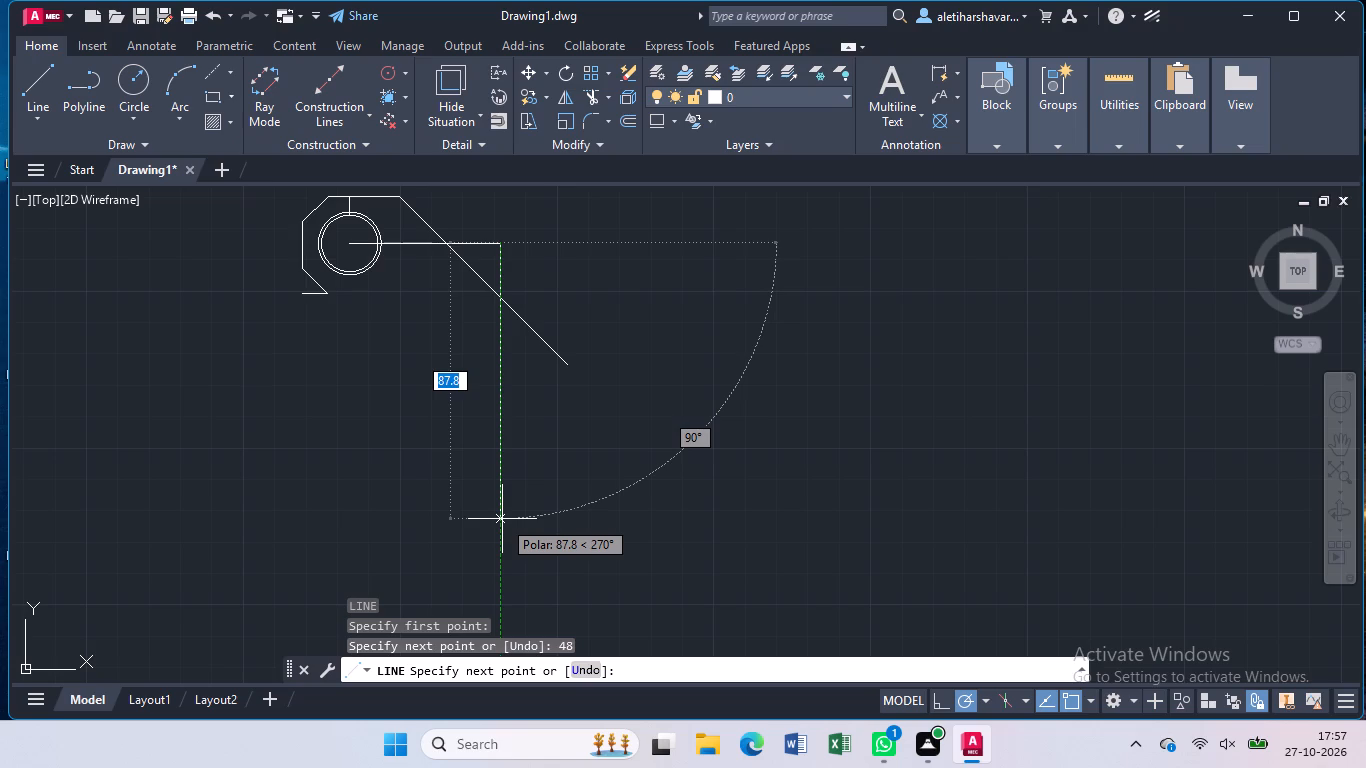
text(97)
key(Return)
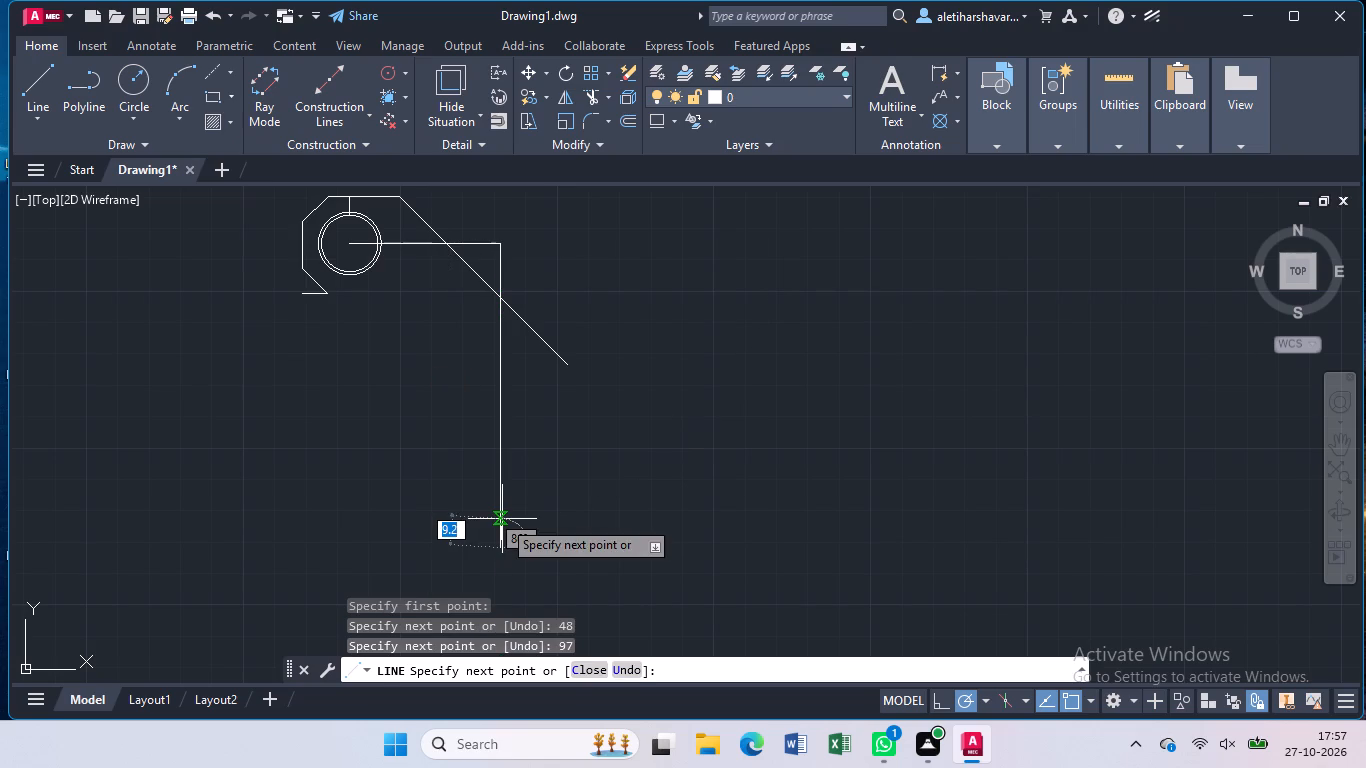
key(Escape)
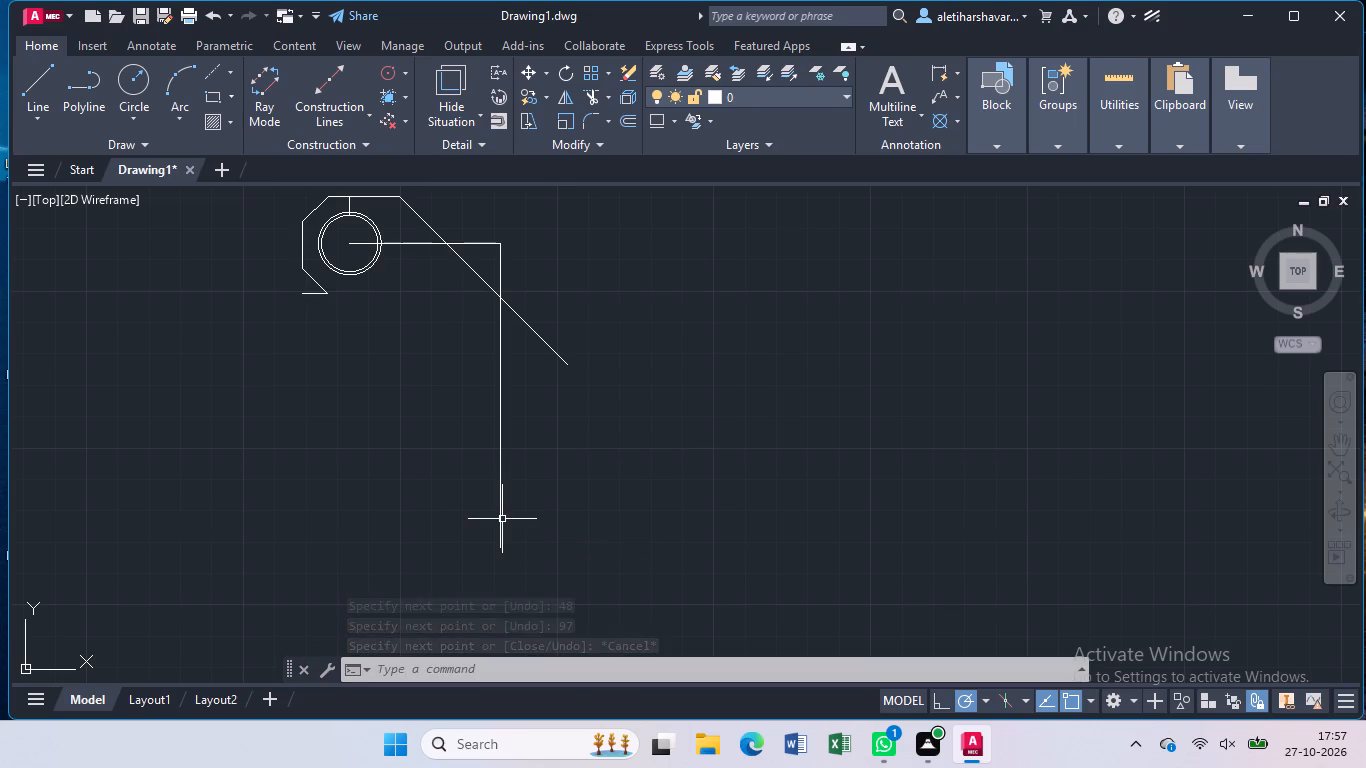
Draw a circle of radius 5 centred on the lower end of the 97 vertical line.
click(135, 78)
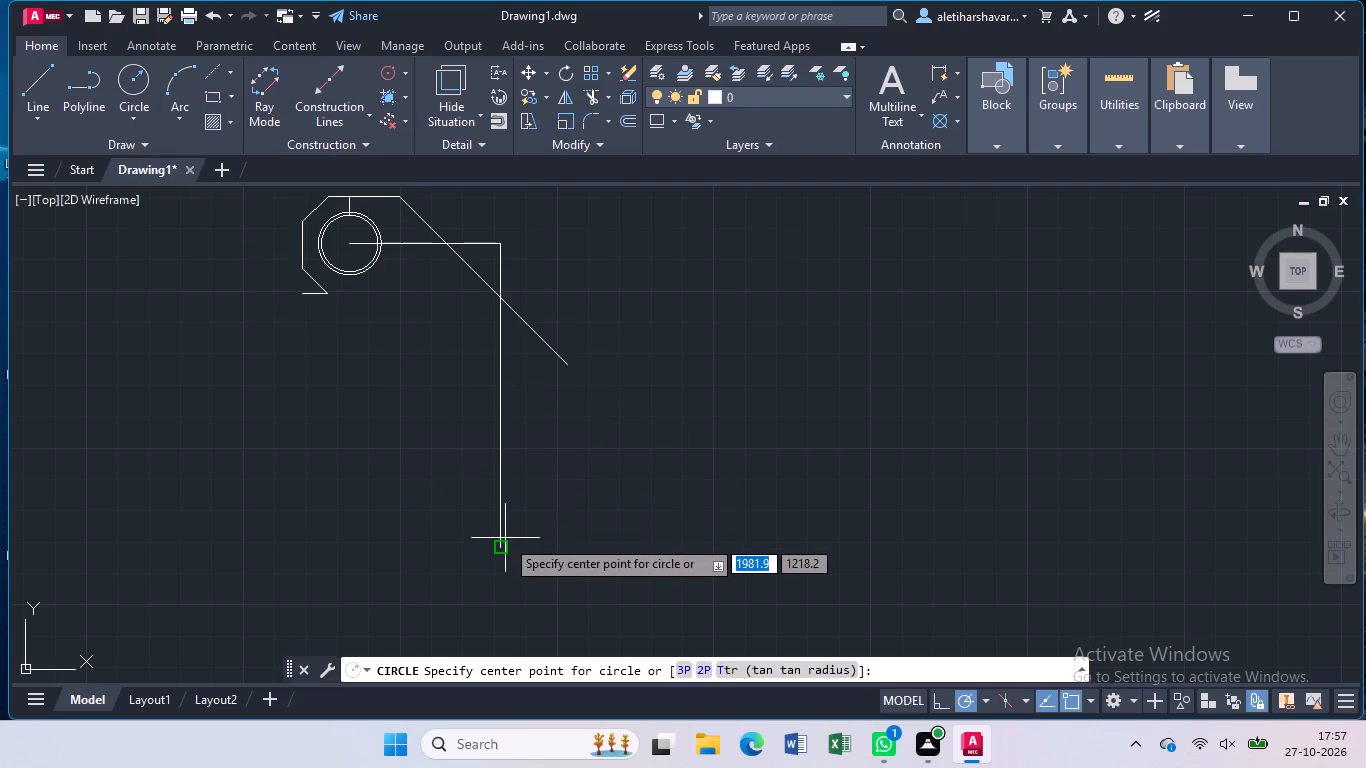
click(503, 541)
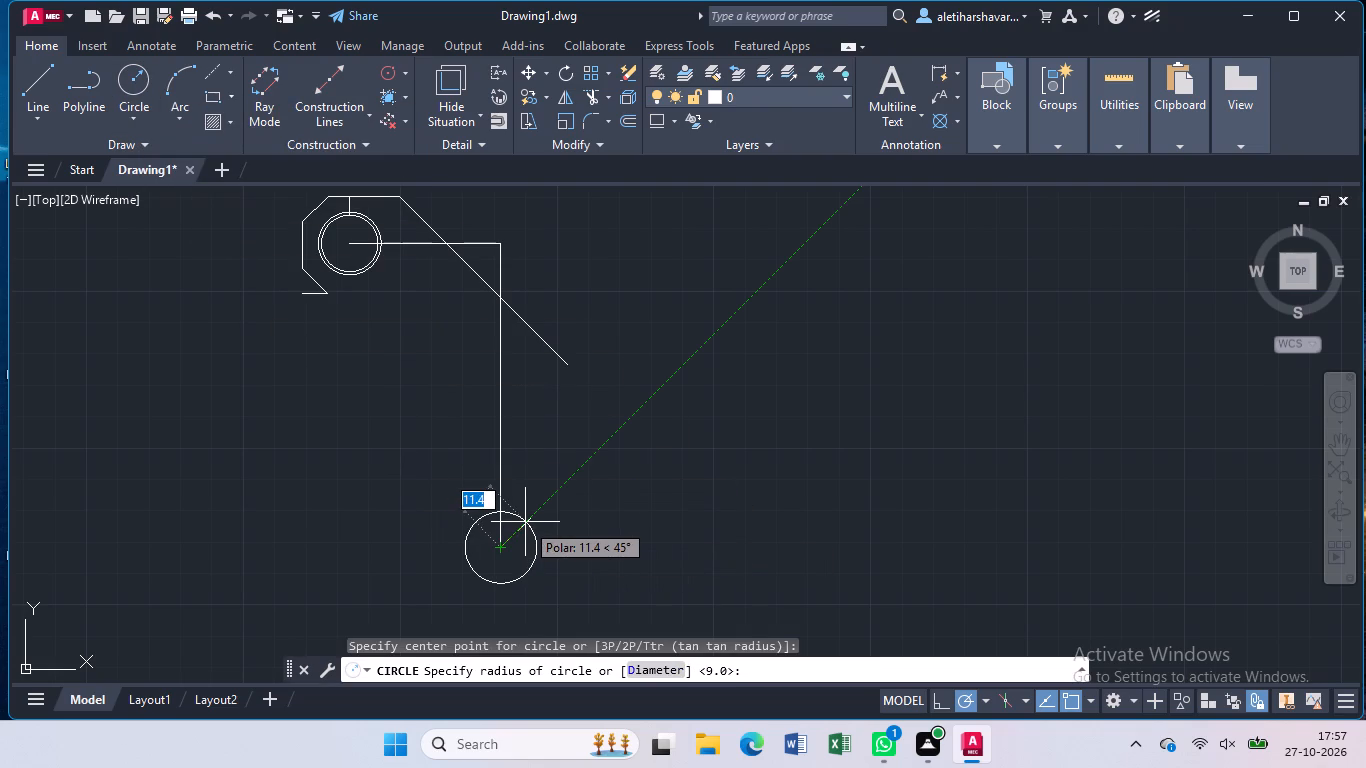
key(5)
key(Return)
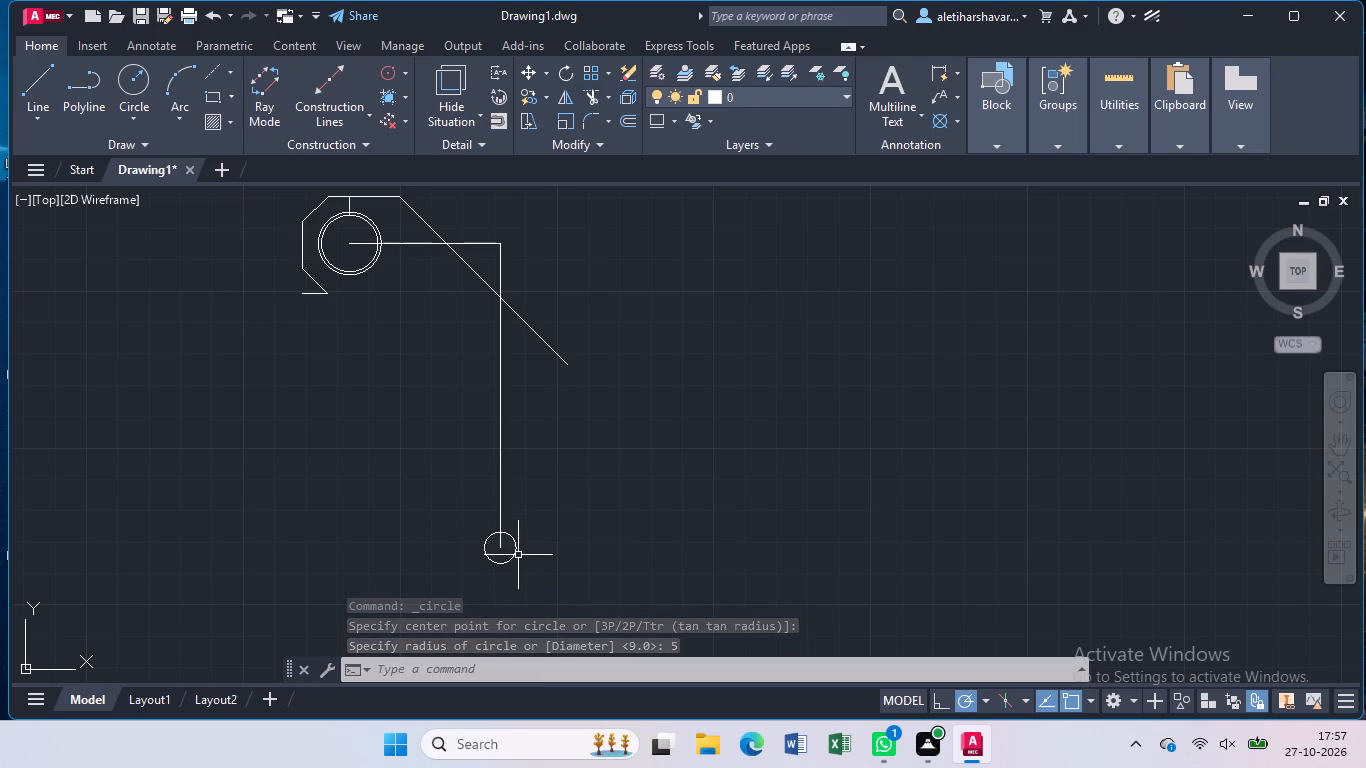
Set the current linetype to AM_ISO08W050x2 and draw a circle of radius 35 concentric with the radius 5 circle.
middle_drag(518, 555, 511, 484)
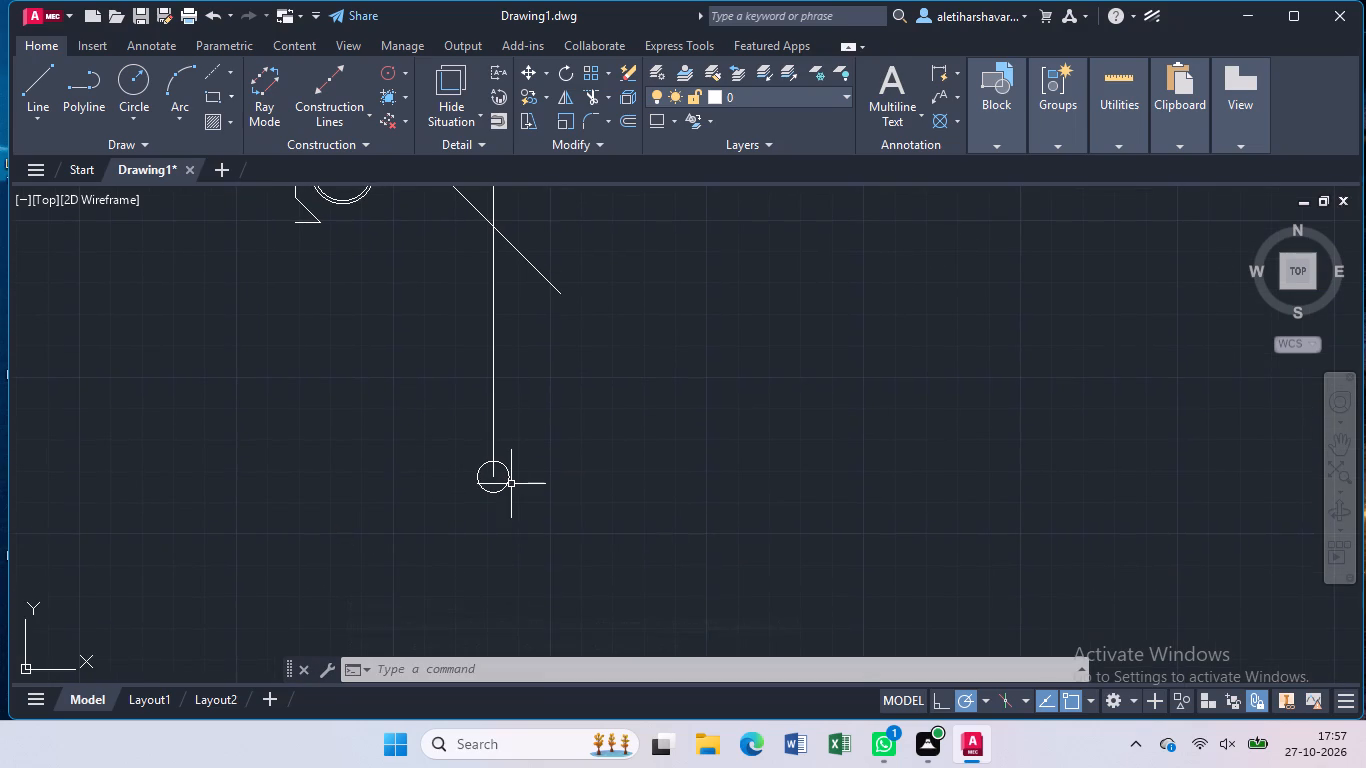
scroll(511, 484, up, 1)
key(ctrl+1)
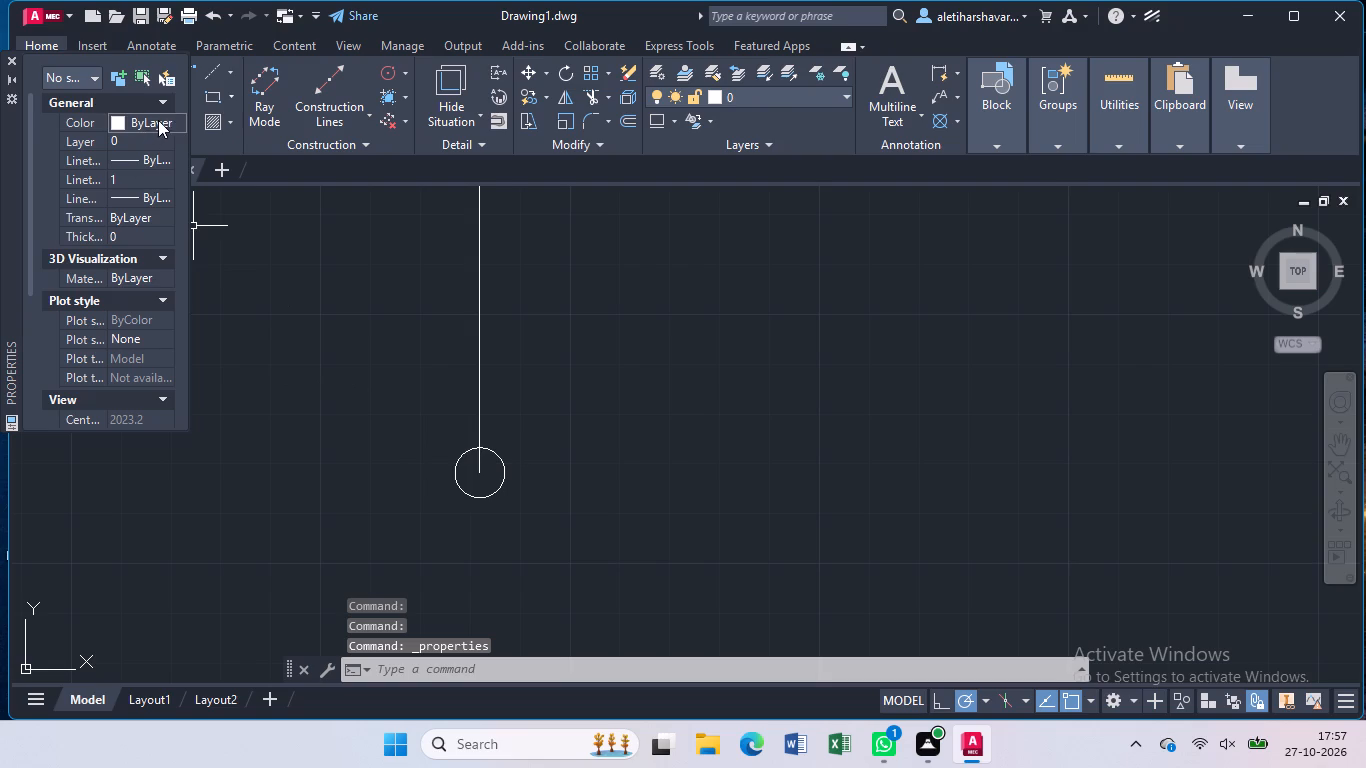
click(166, 156)
click(166, 156)
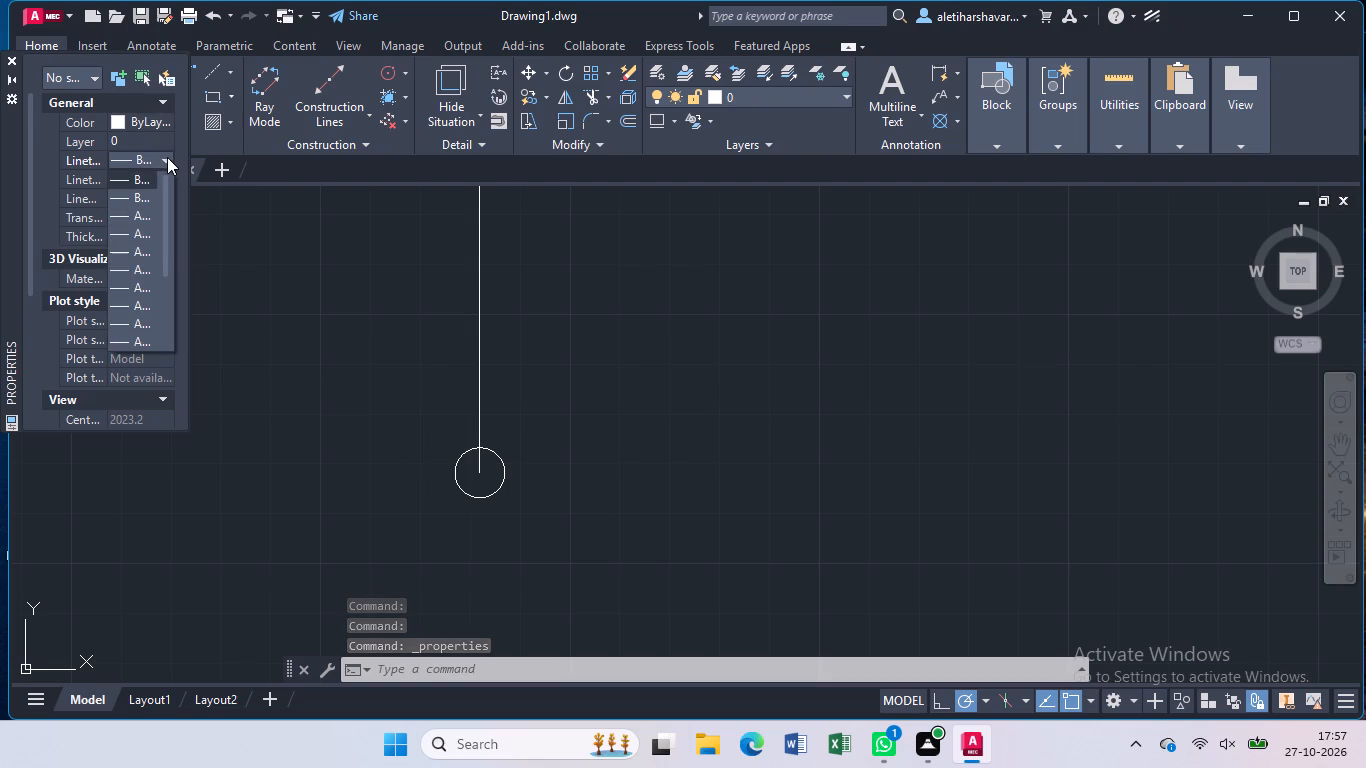
click(131, 321)
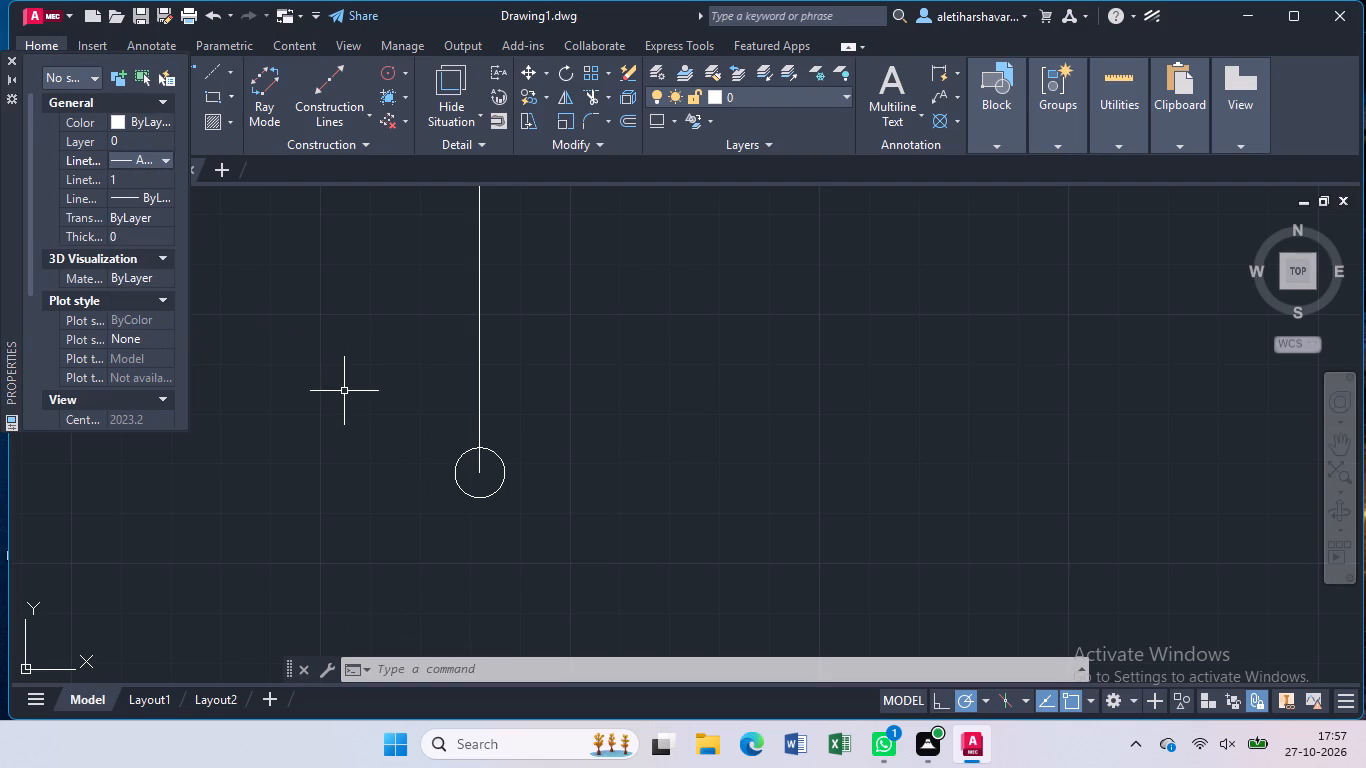
key(c)
key(Return)
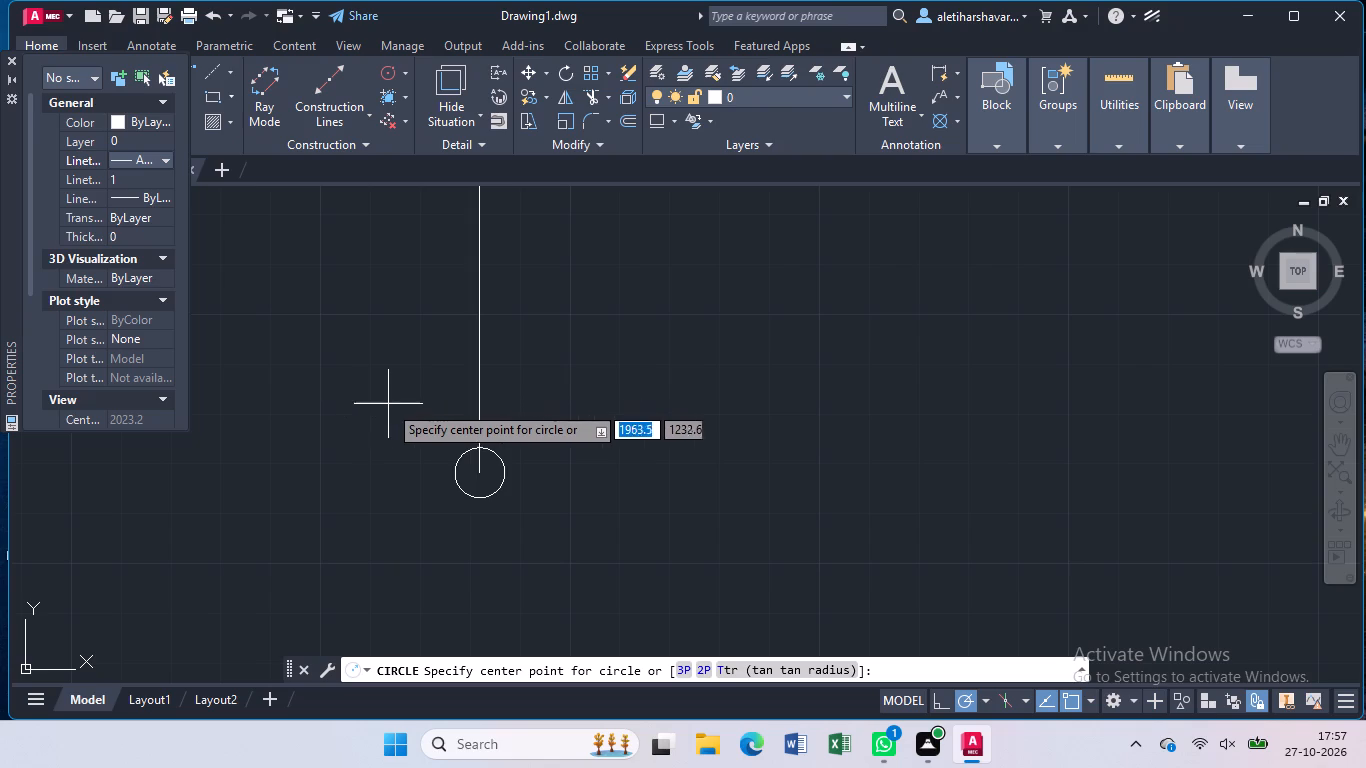
click(484, 473)
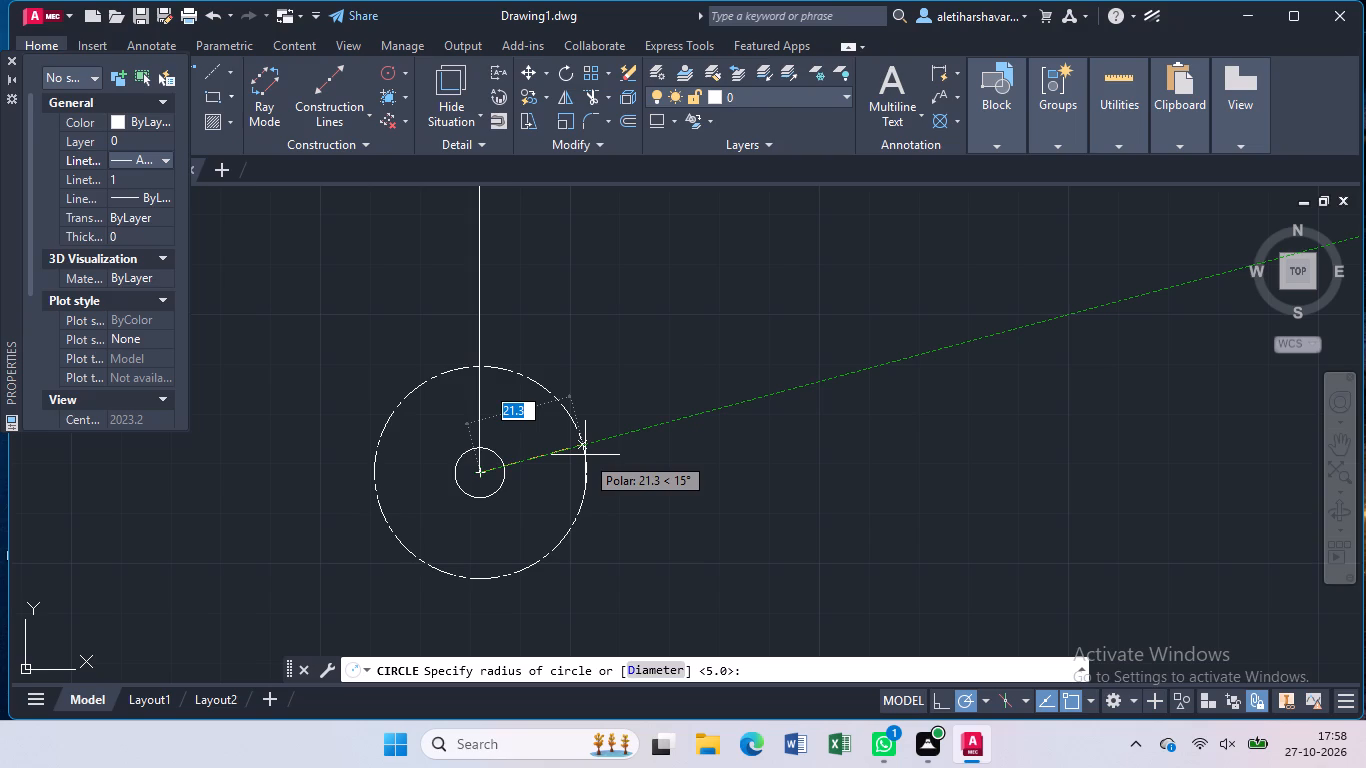
text(35)
key(Return)
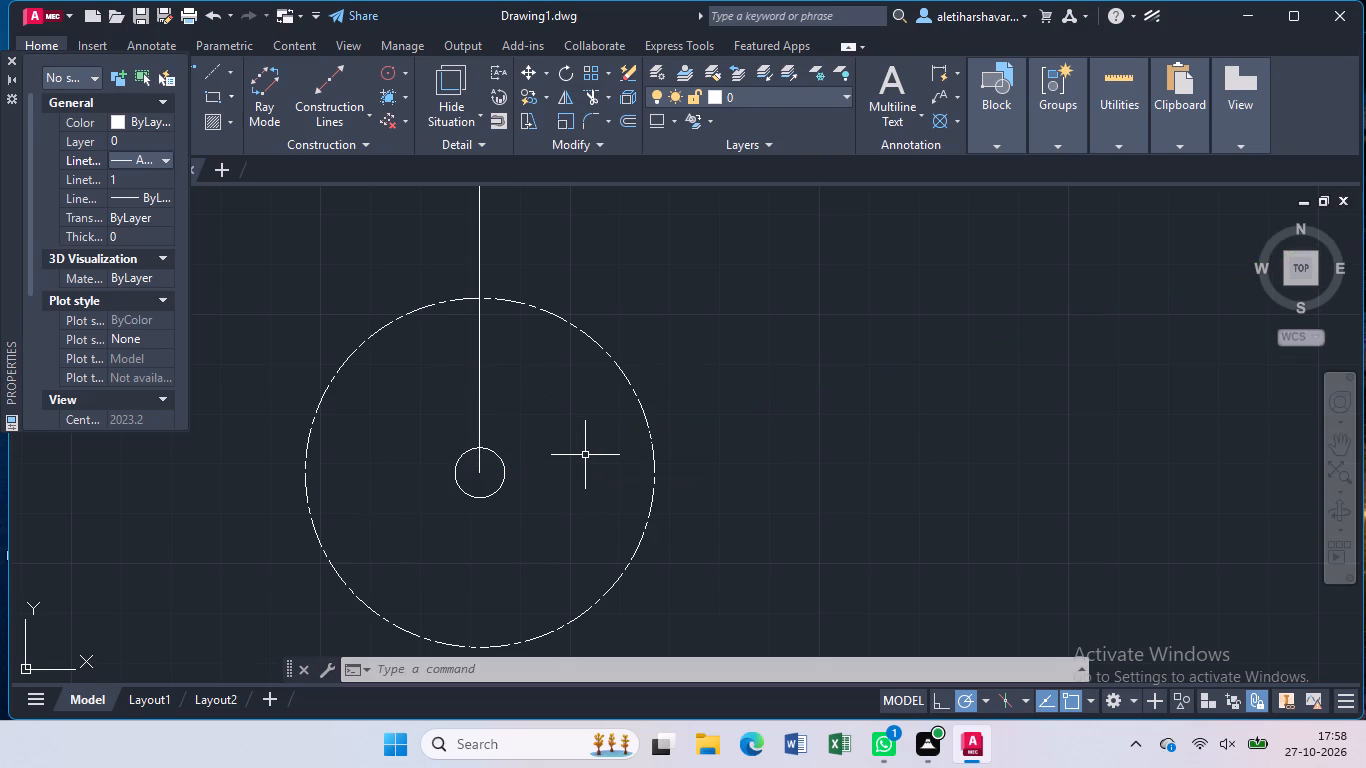
Draw a freehand horizontal centre line from the radius 5 circle's centre to the right, well past the radius 35 circle.
key(l)
key(Return)
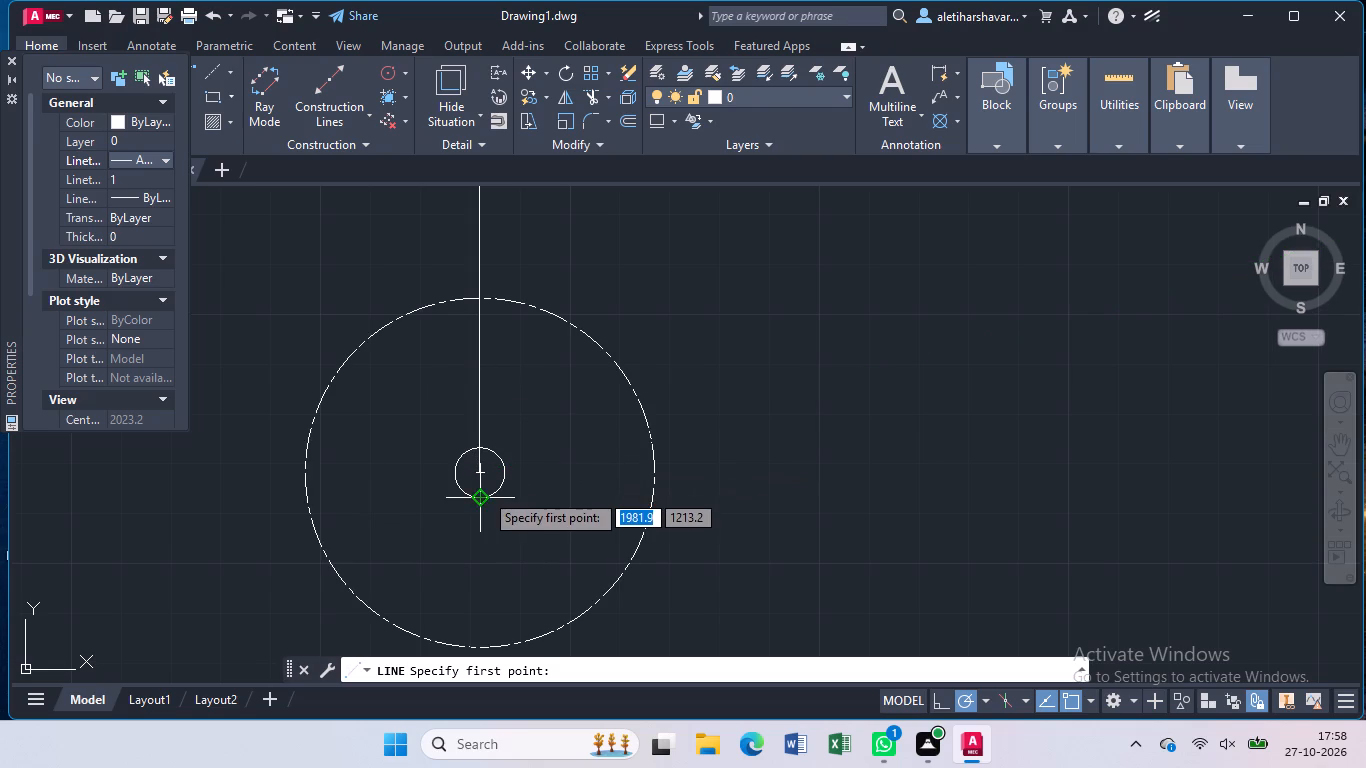
click(484, 470)
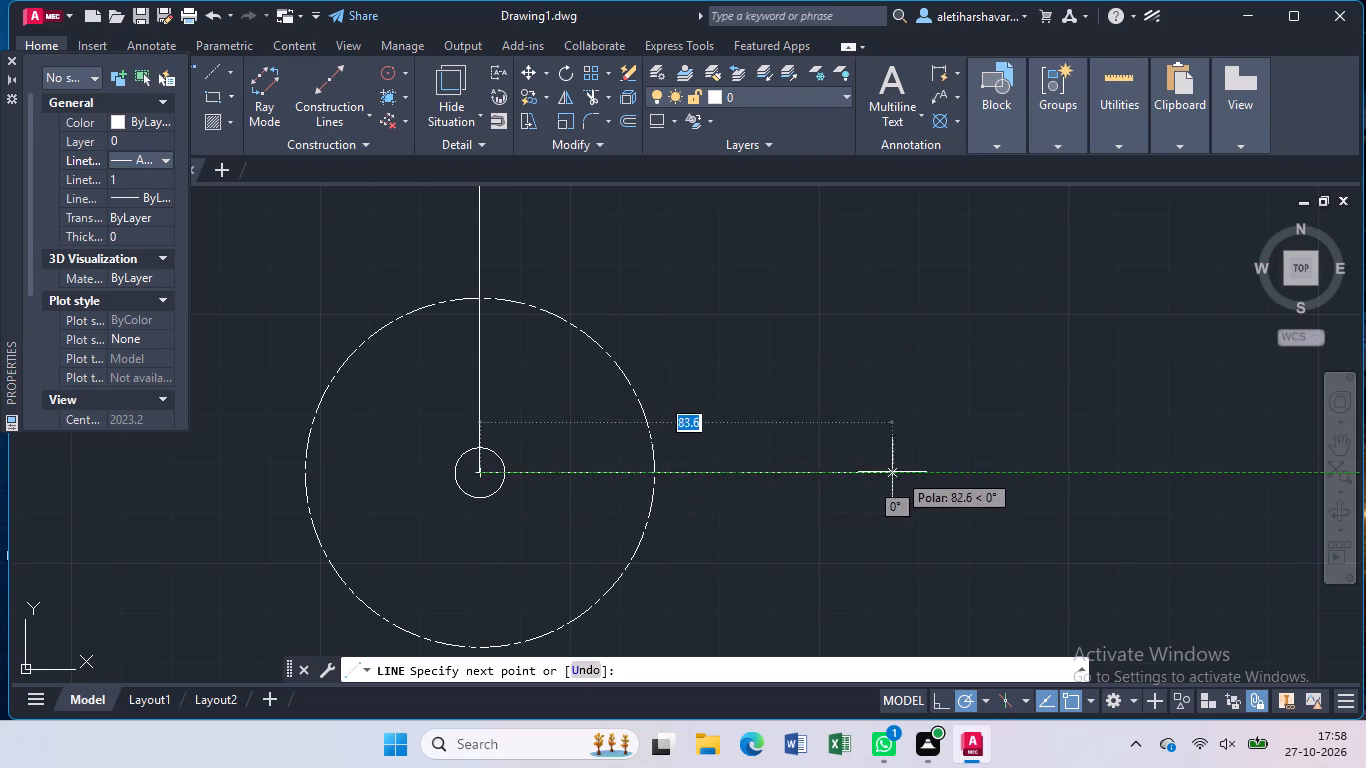
click(1015, 469)
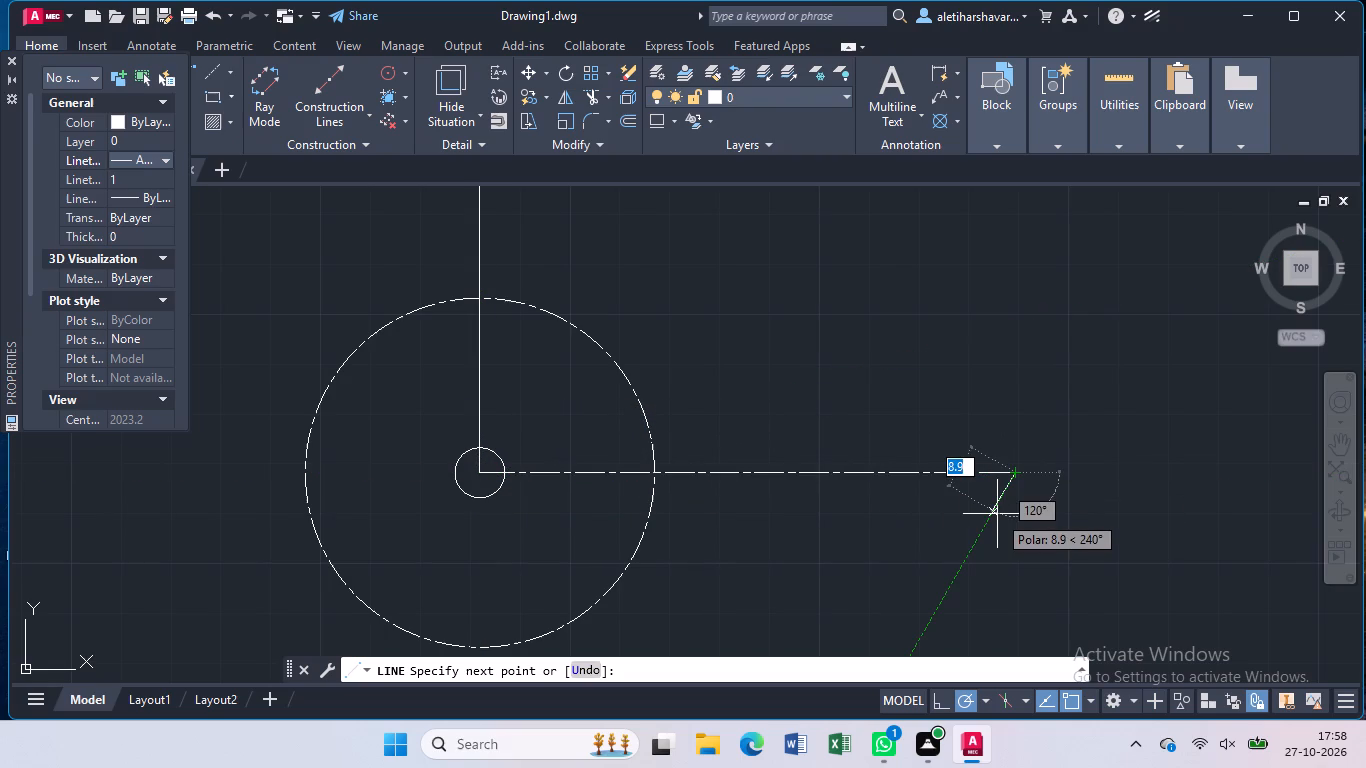
key(Escape)
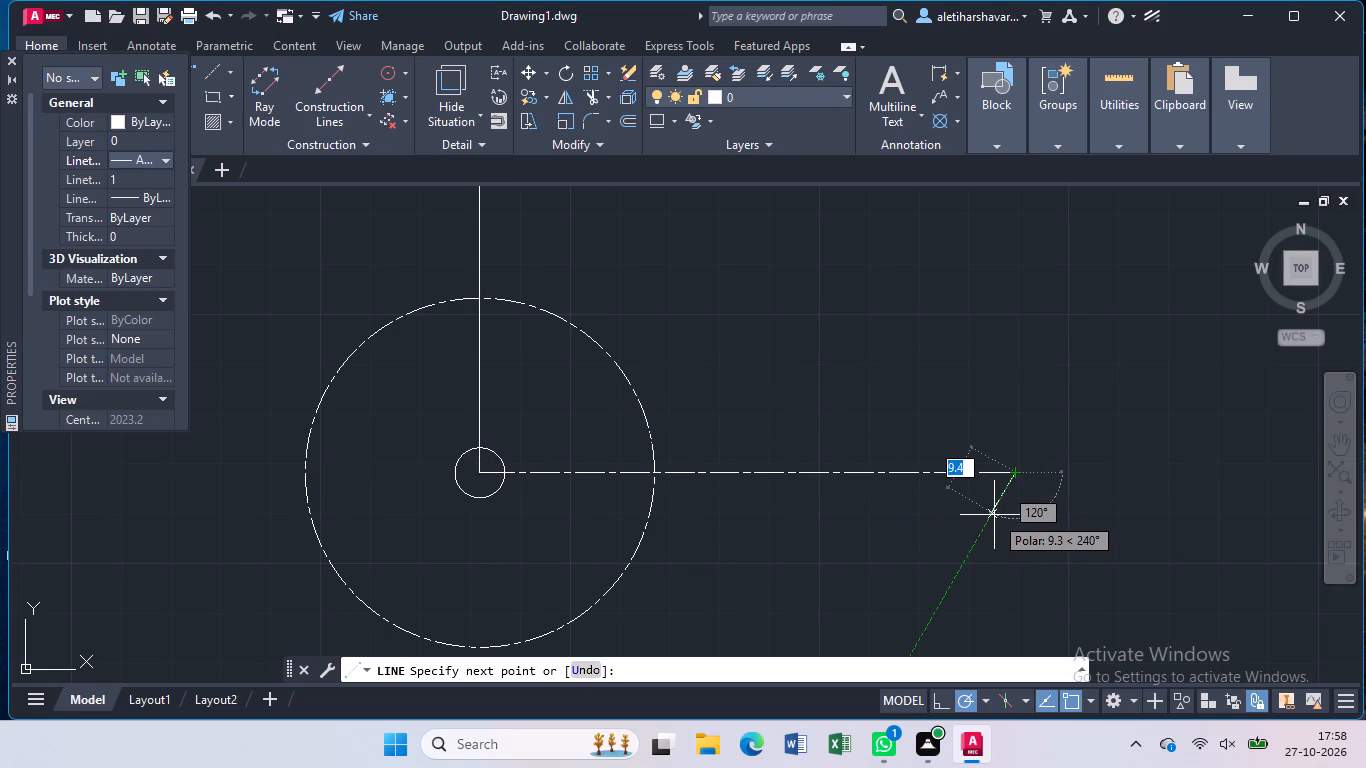
Draw a centre line about 64 long at 45° up-right from the radius 5 circle's centre, crossing the radius 35 circle.
key(l)
key(Return)
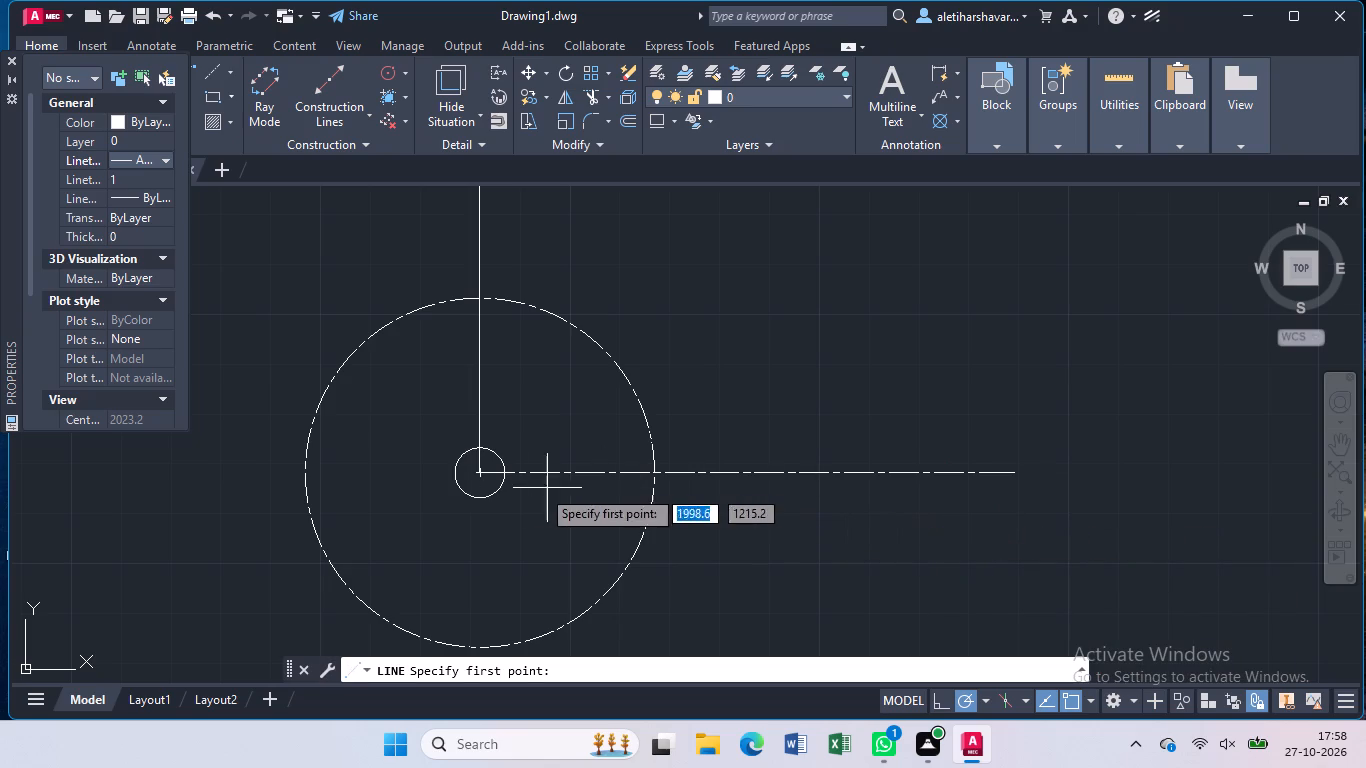
click(479, 468)
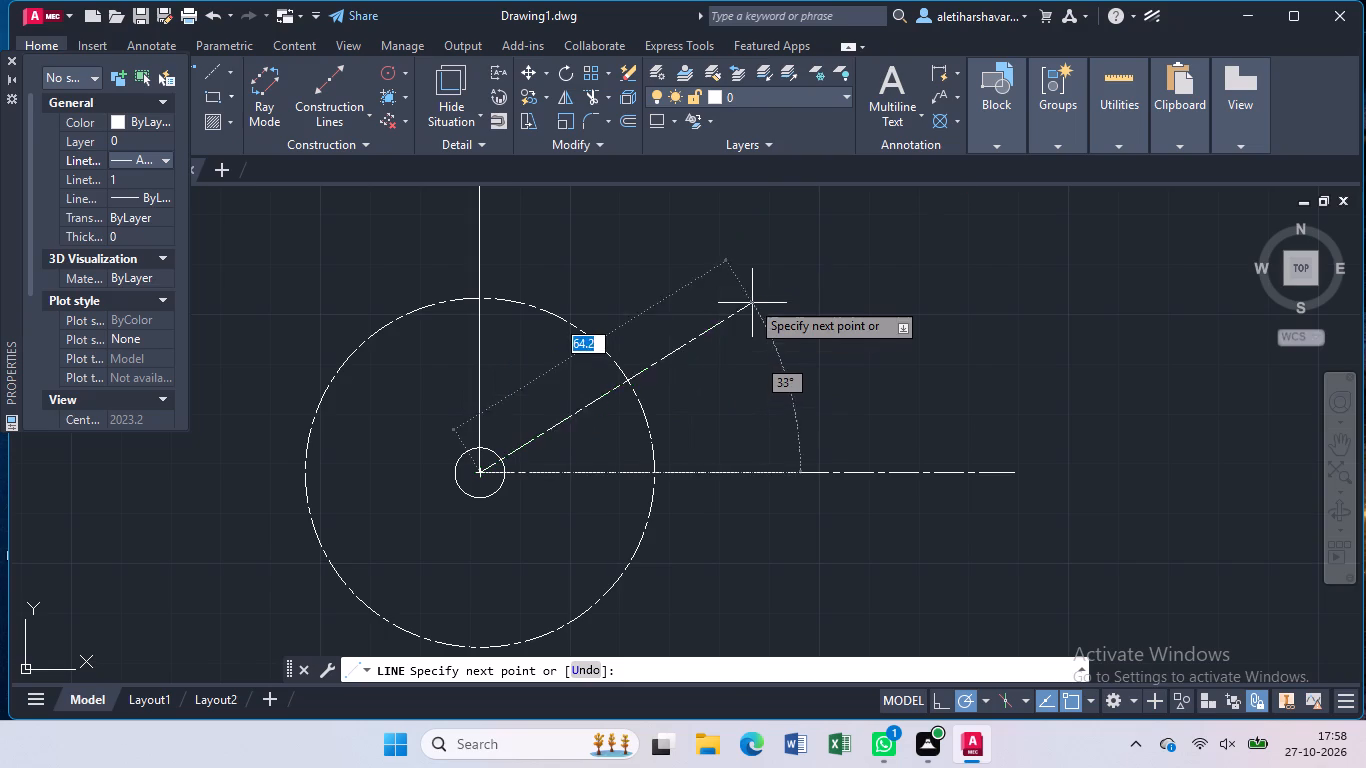
click(709, 247)
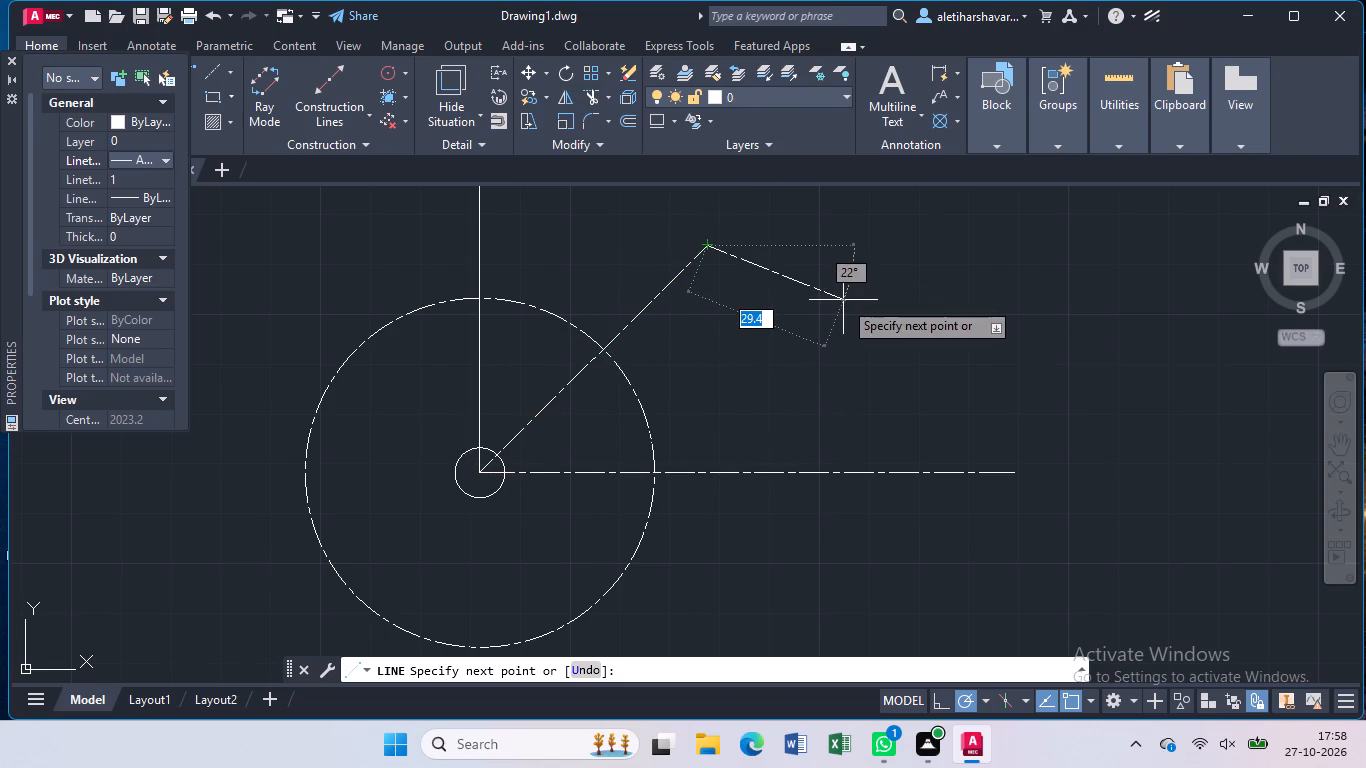
key(Escape)
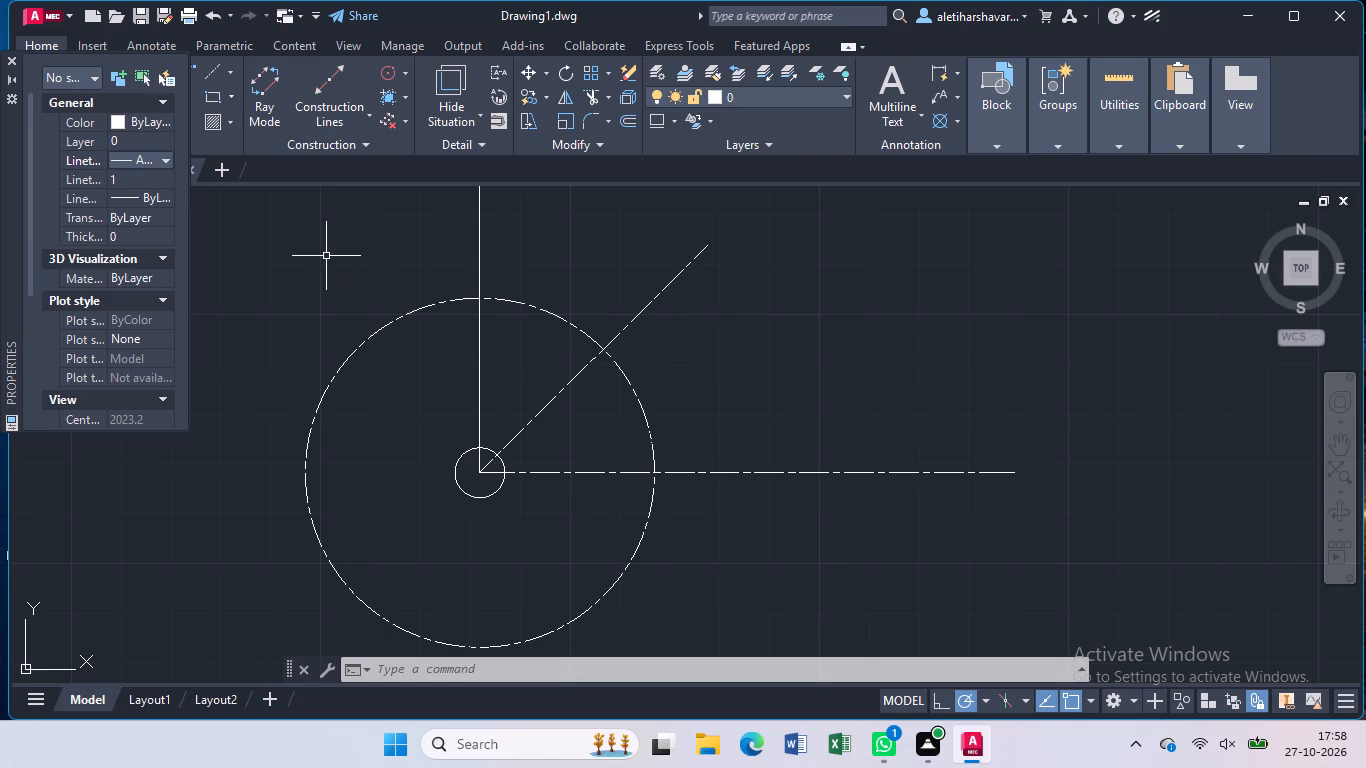
Draw a freehand centre line at 45° down-right from the radius 5 circle's centre, ending just past the radius 35 circle.
key(l)
key(Return)
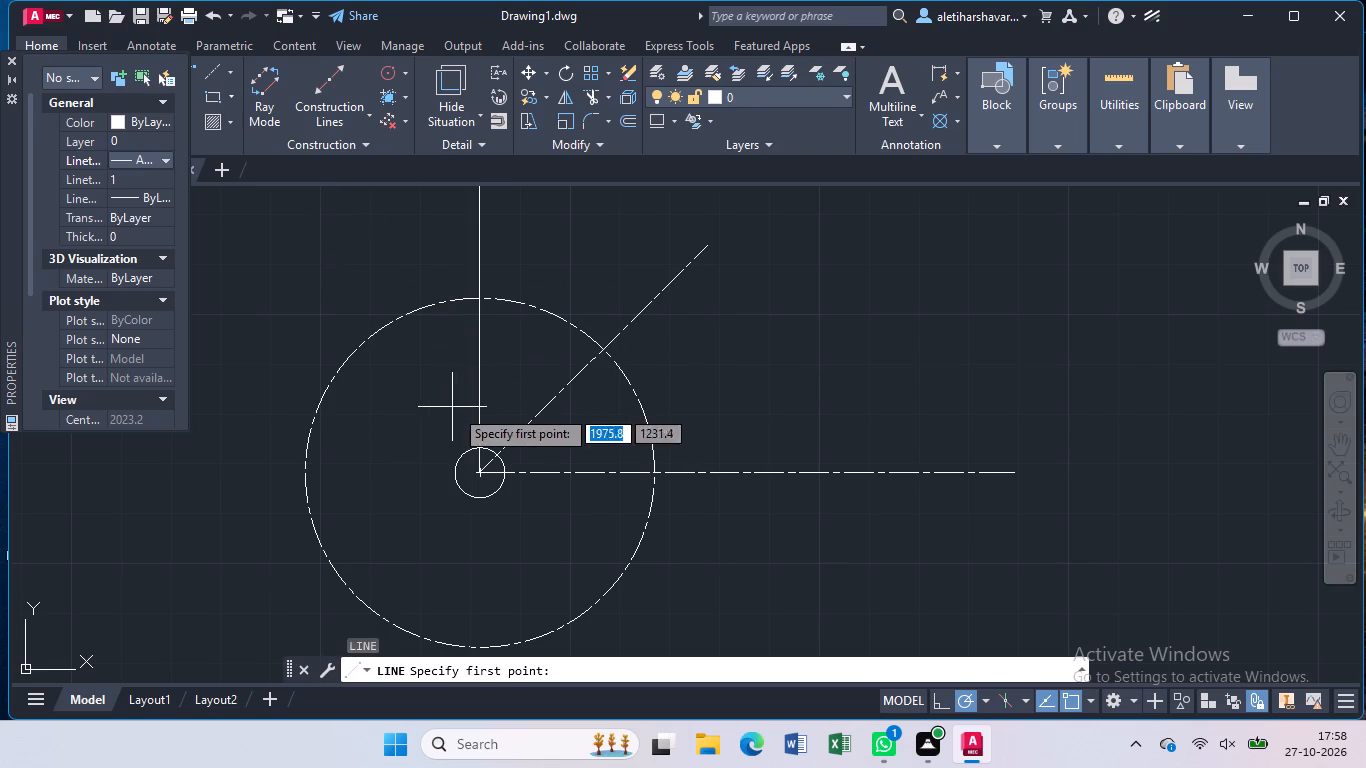
click(477, 475)
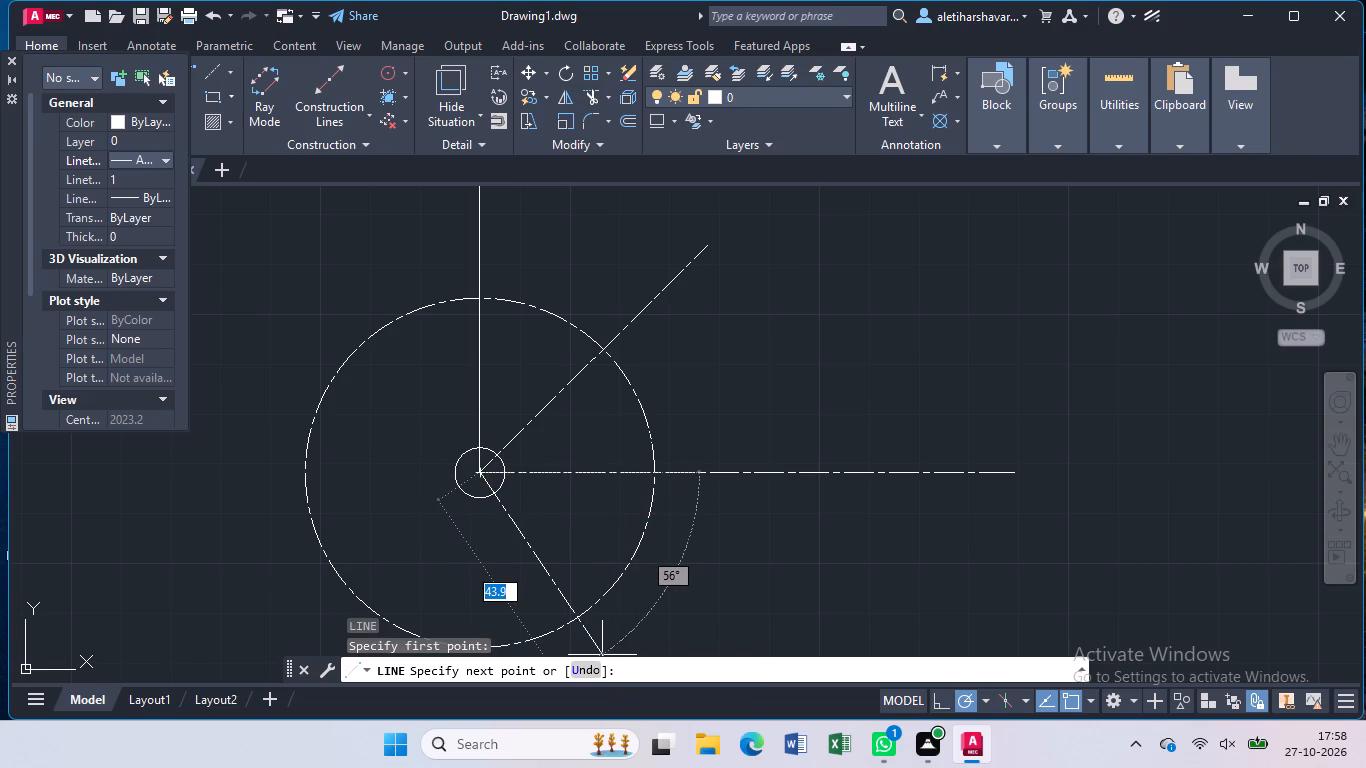
click(640, 646)
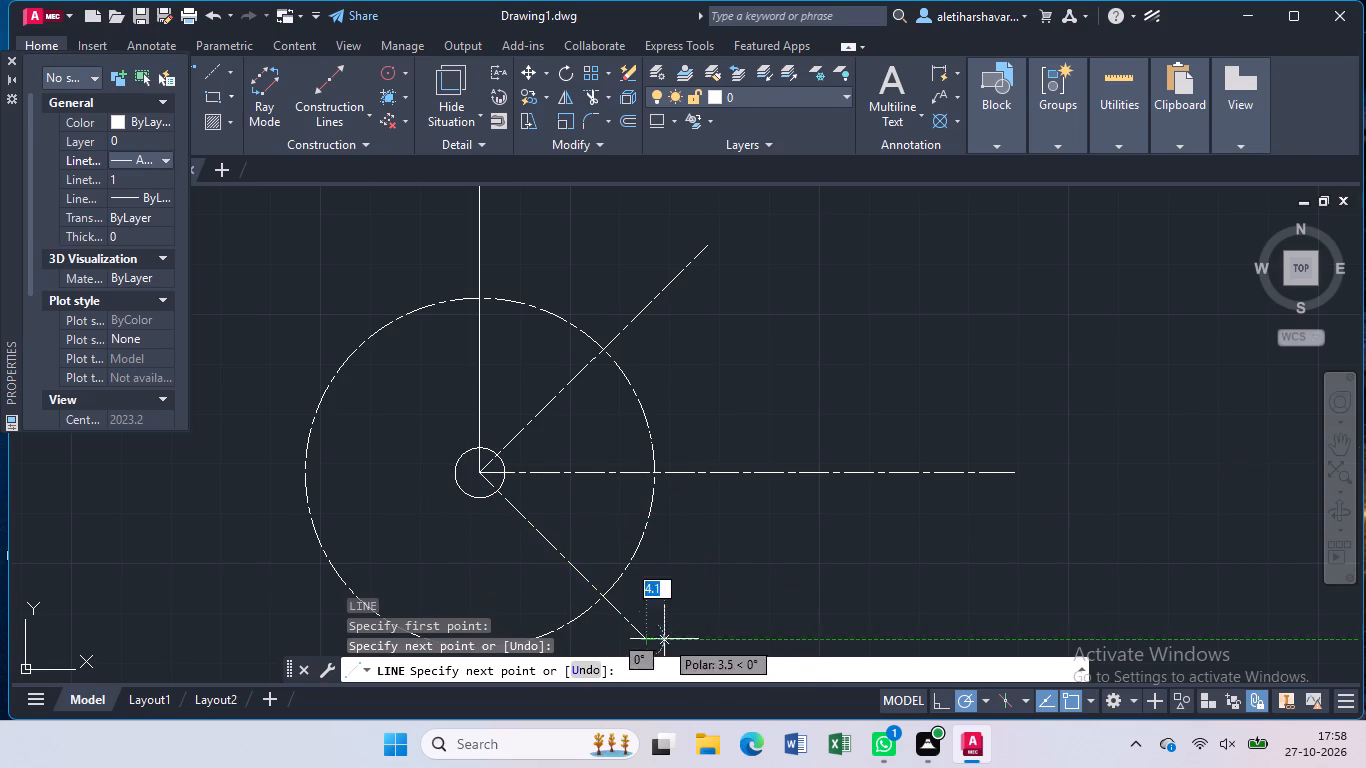
key(Escape)
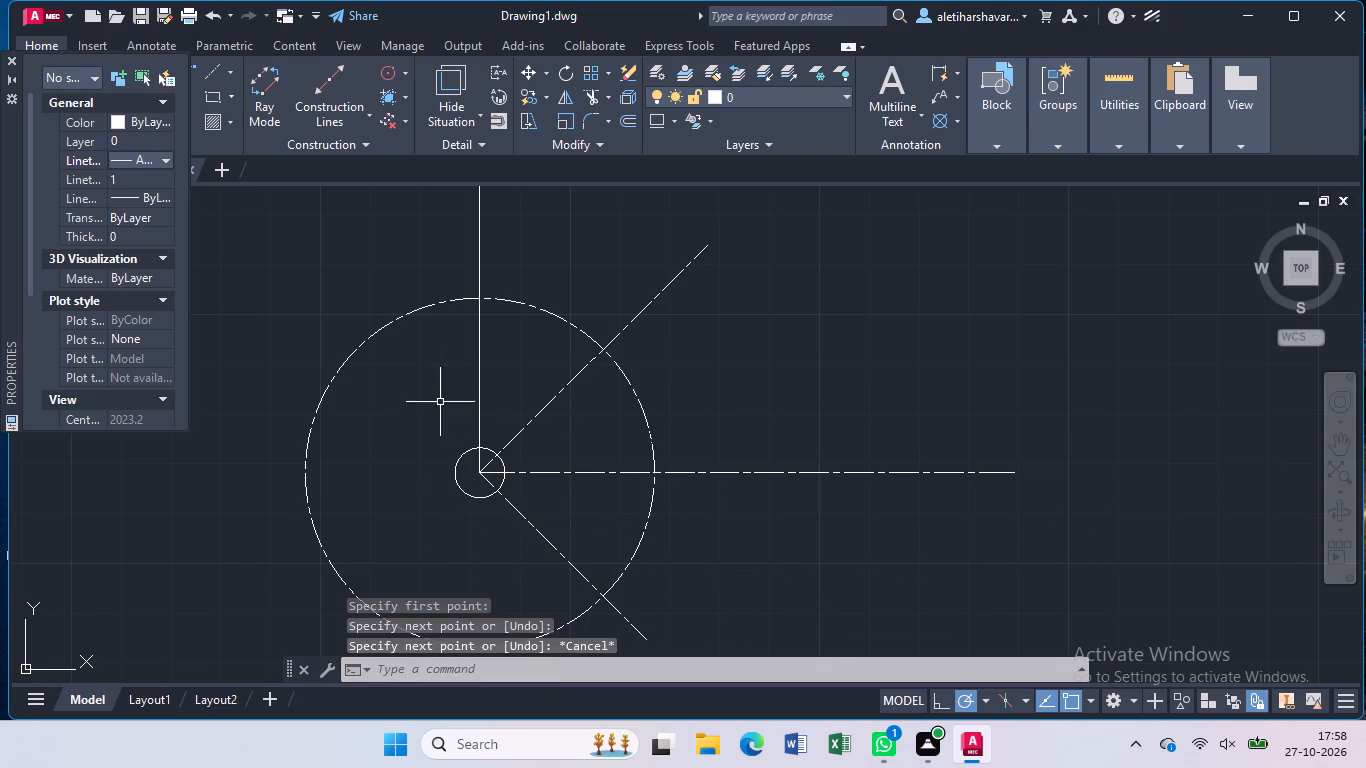
Restore the default solid linetype and draw a radius 5 circle where the up-right 45° centre line crosses the radius 35 circle.
click(163, 159)
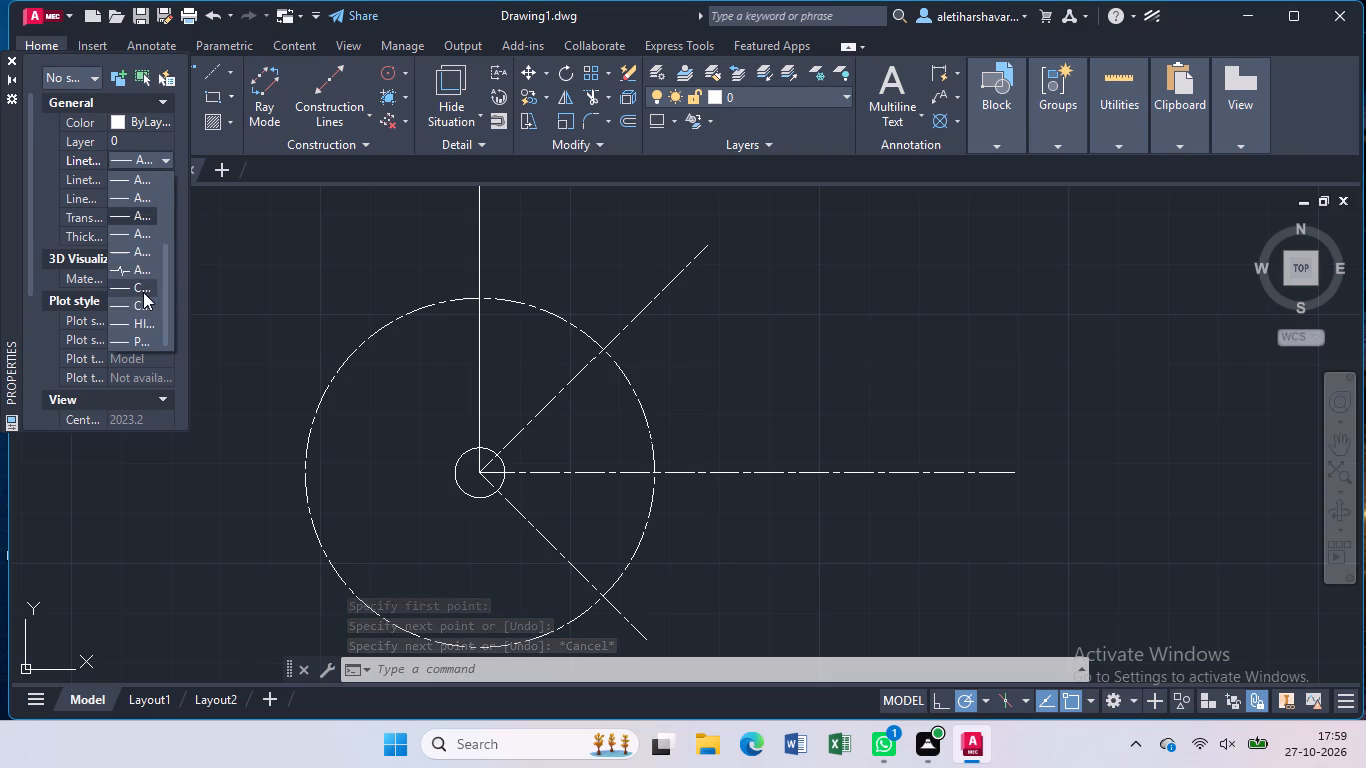
scroll(162, 229, up, 6)
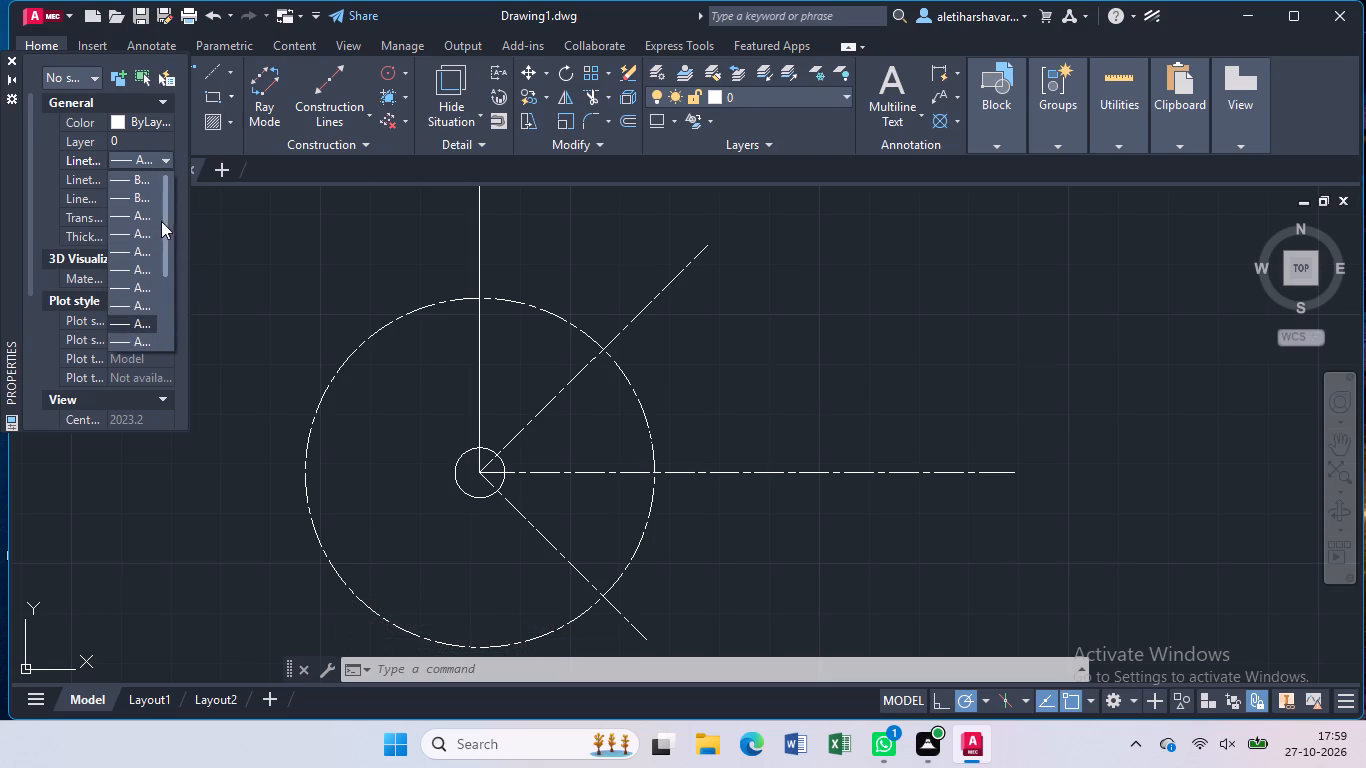
click(136, 179)
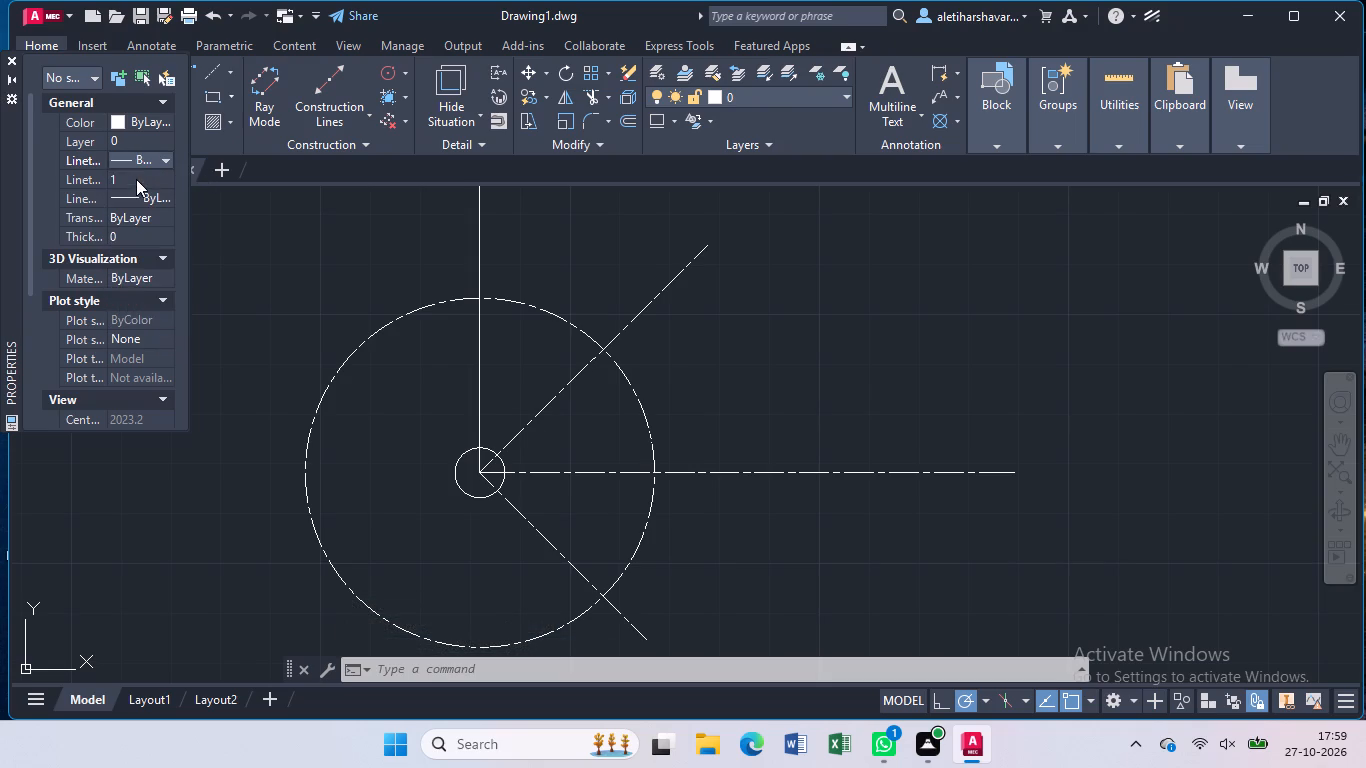
click(12, 59)
click(136, 75)
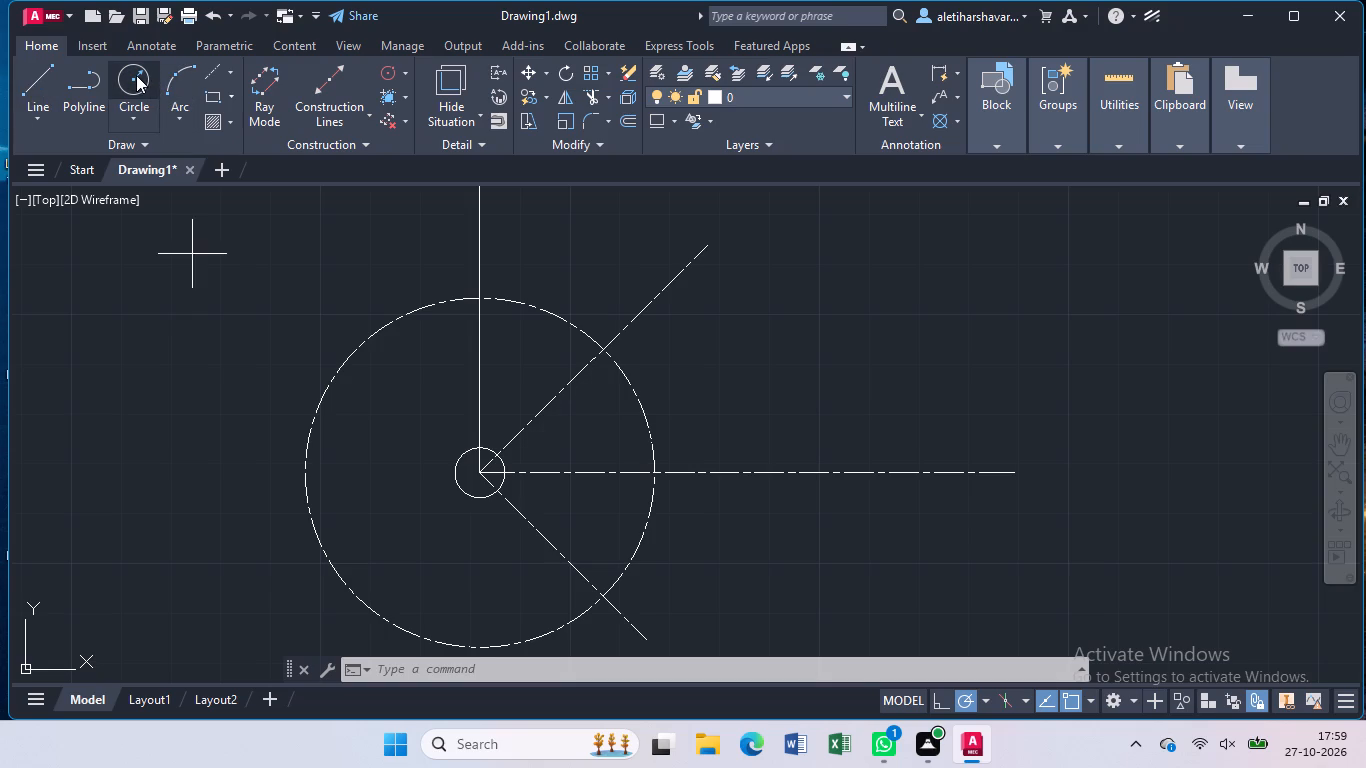
click(601, 355)
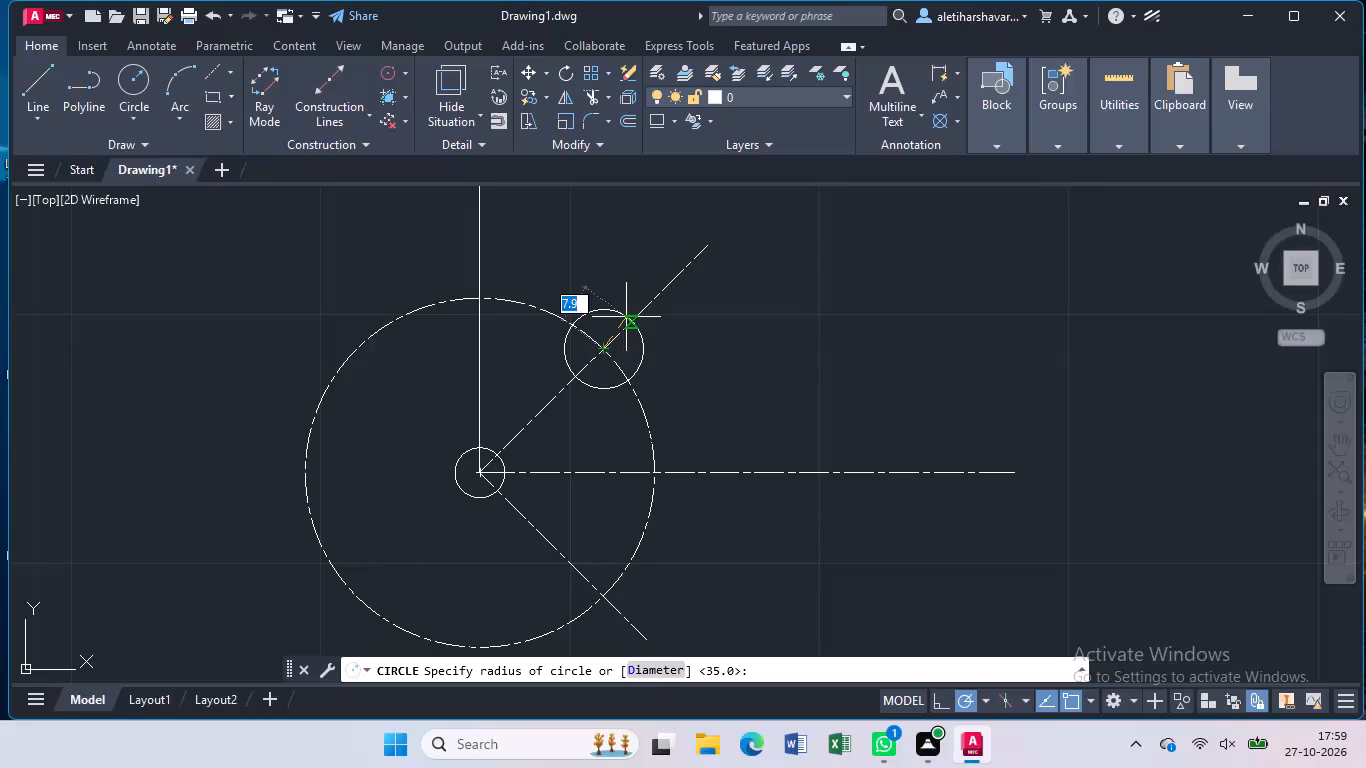
key(5)
key(Return)
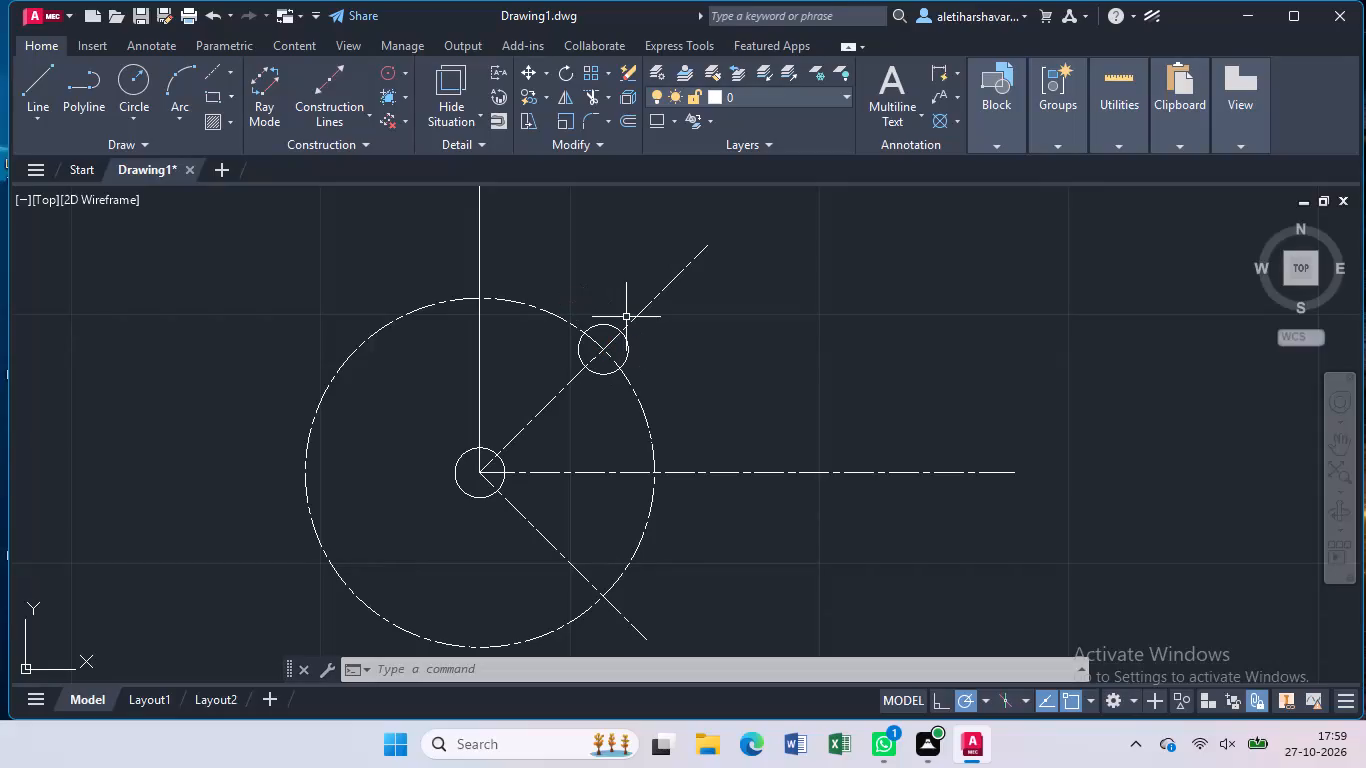
Draw a radius 5 circle where the down-right 45° centre line crosses the radius 35 circle.
key(c)
key(Return)
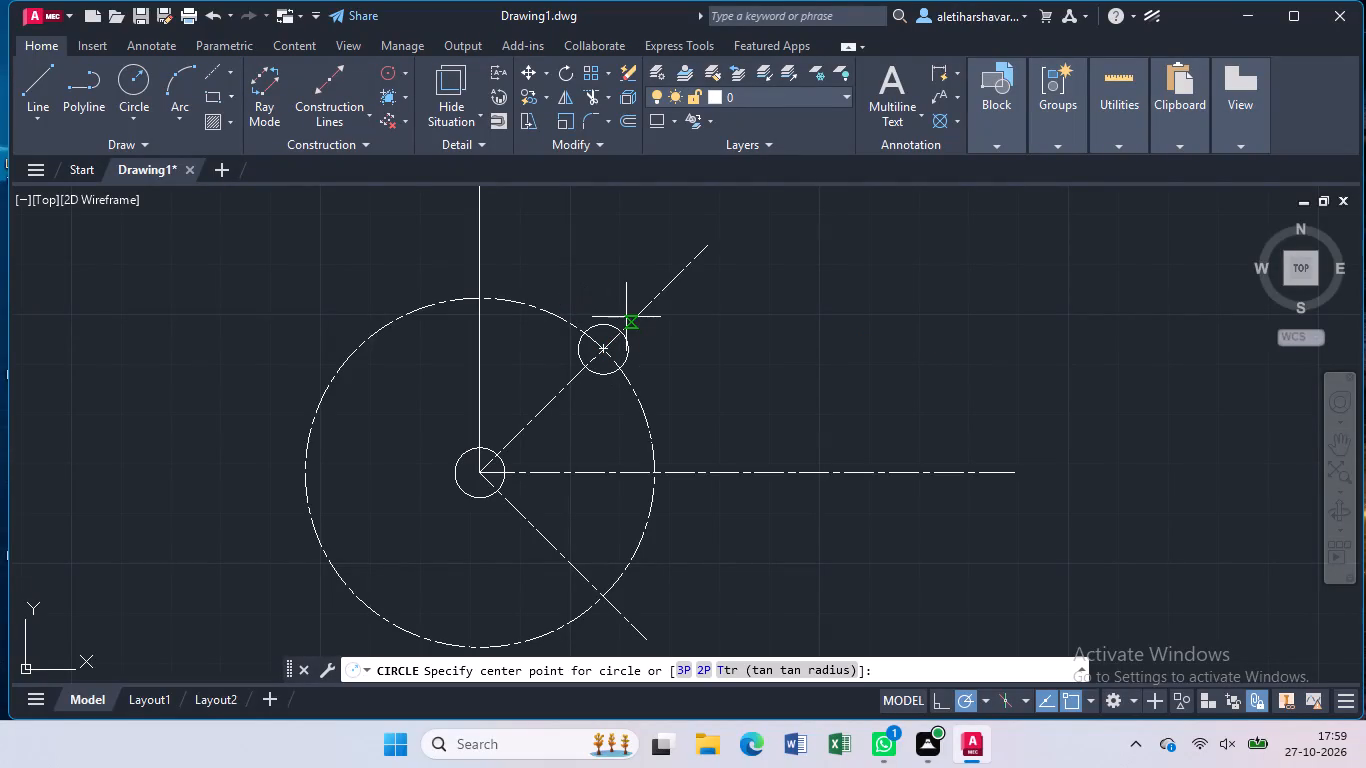
click(608, 594)
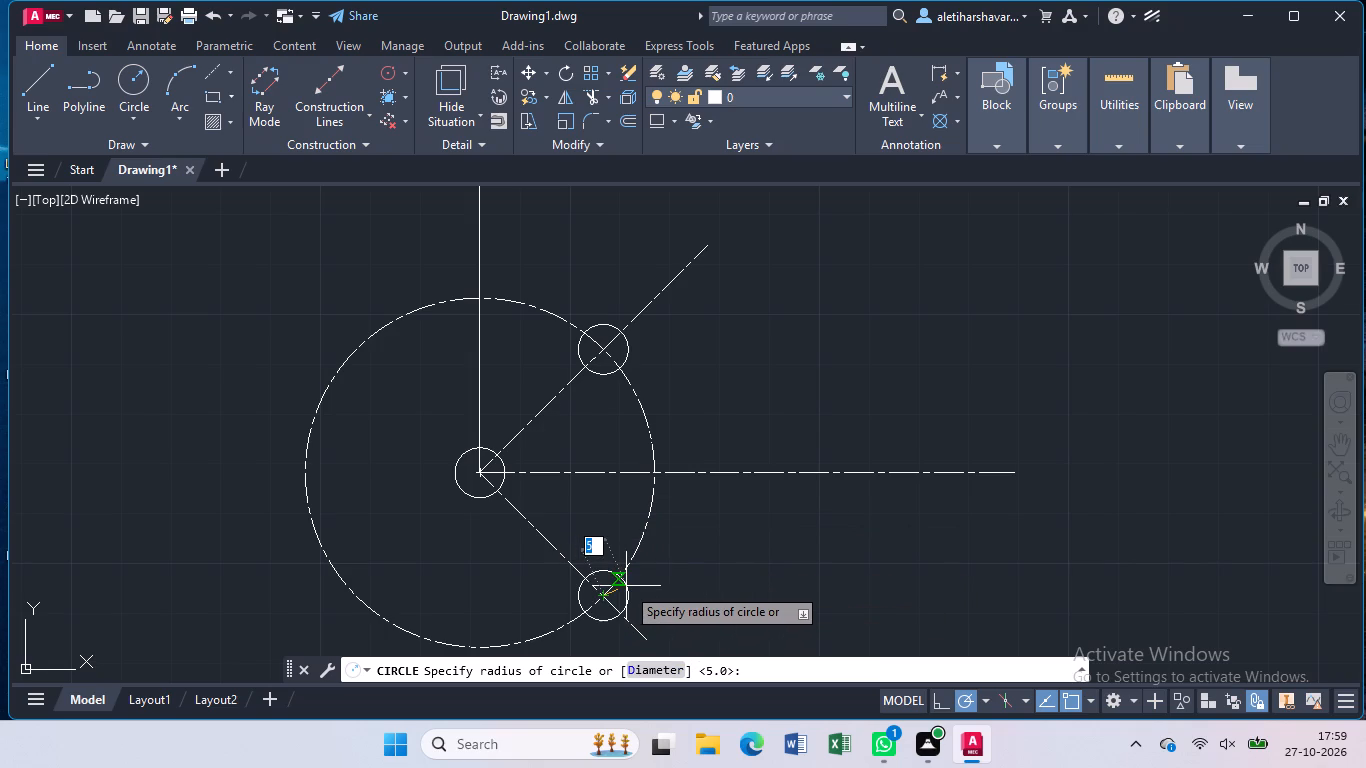
key(5)
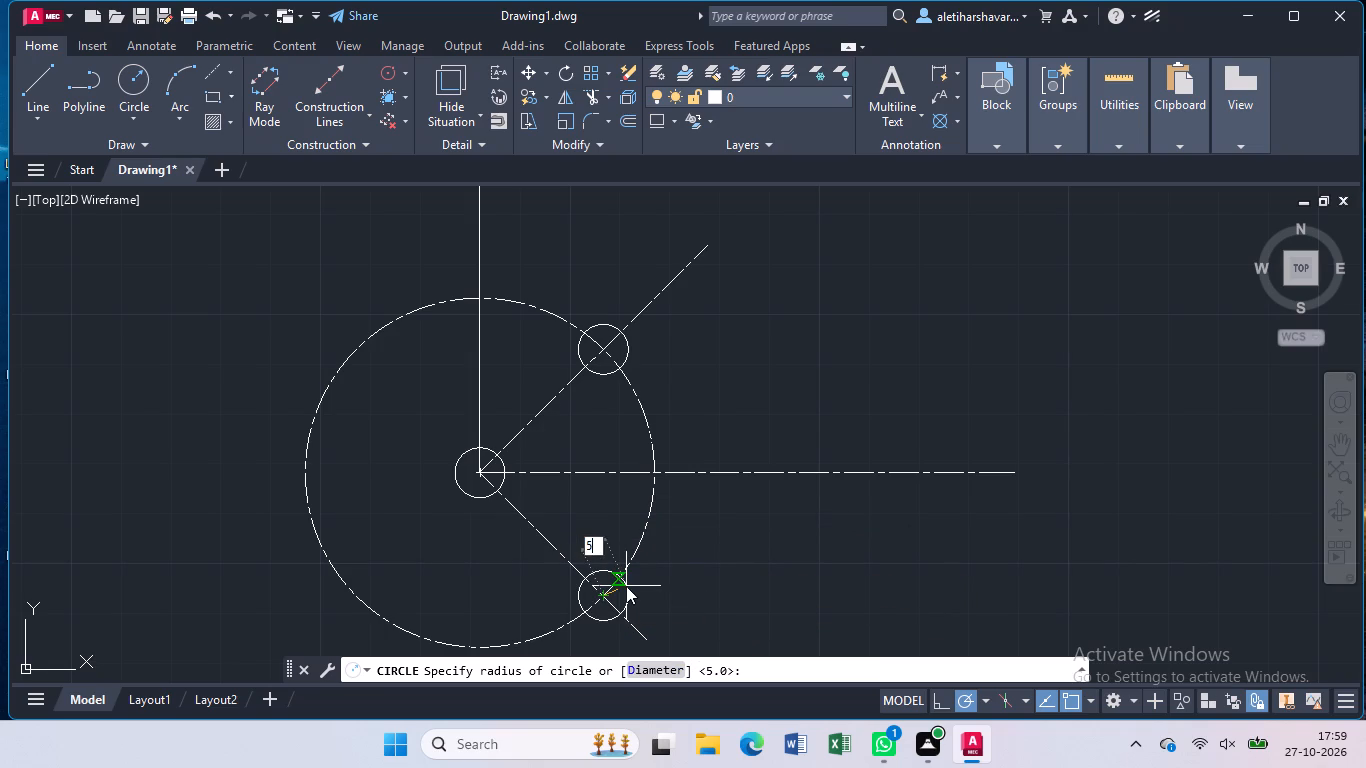
key(Return)
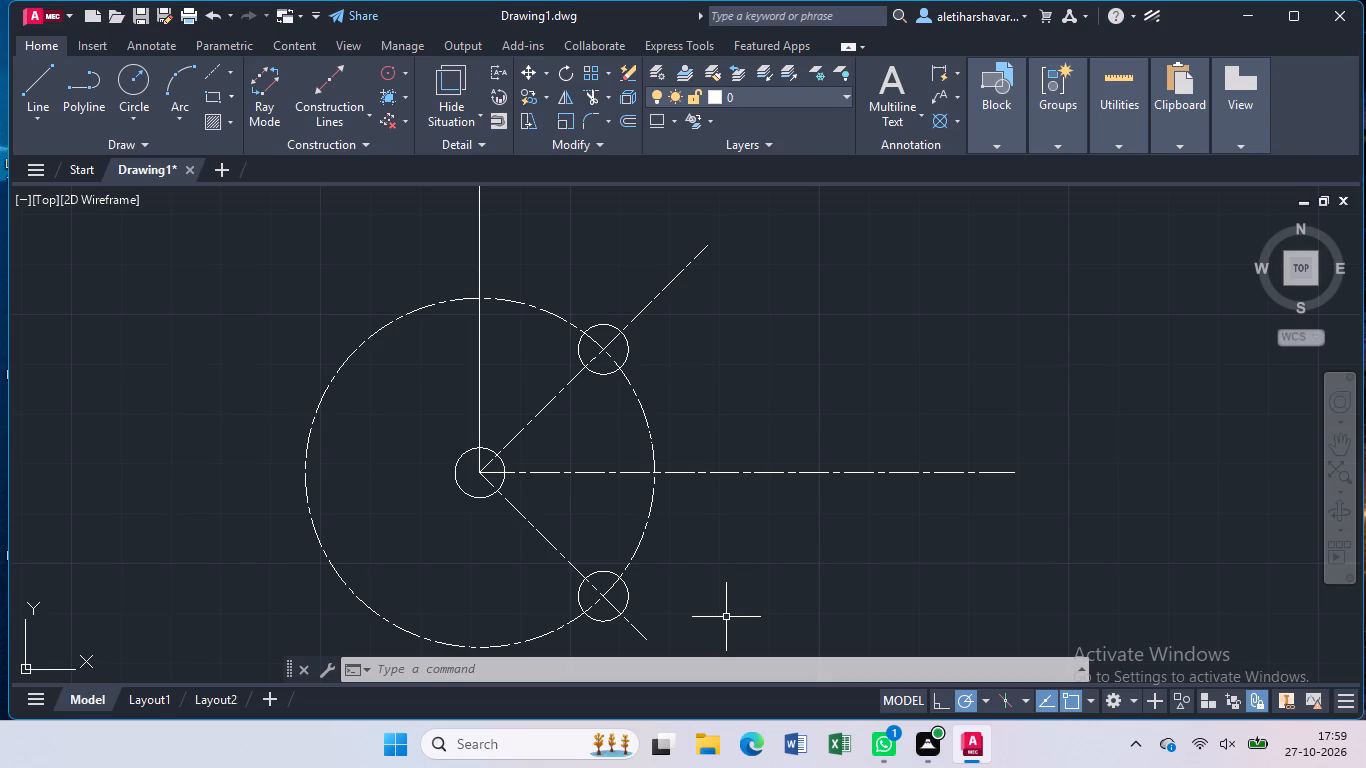
Trim away the facing halves of the two new radius 5 circles along their 45° centre lines, leaving the slot's rounded ends.
text(tr)
key(Return)
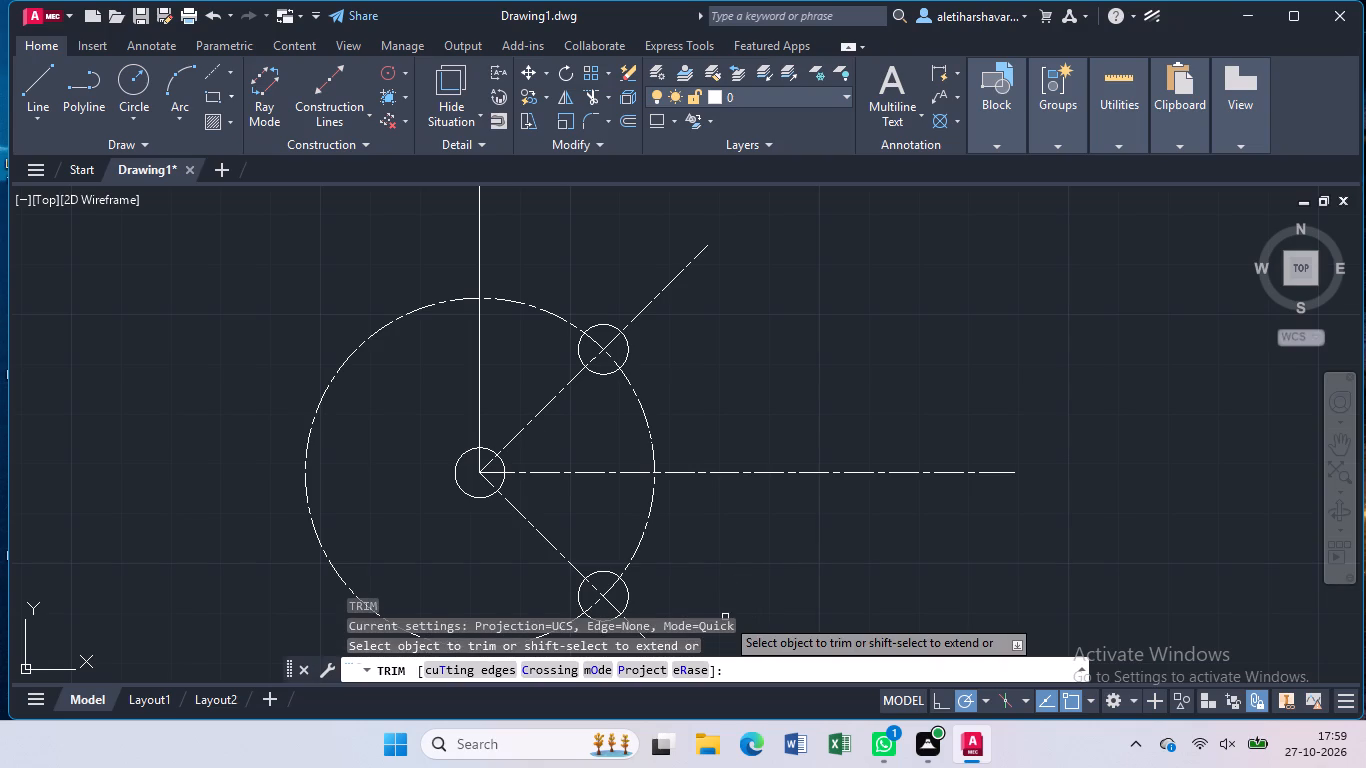
click(612, 575)
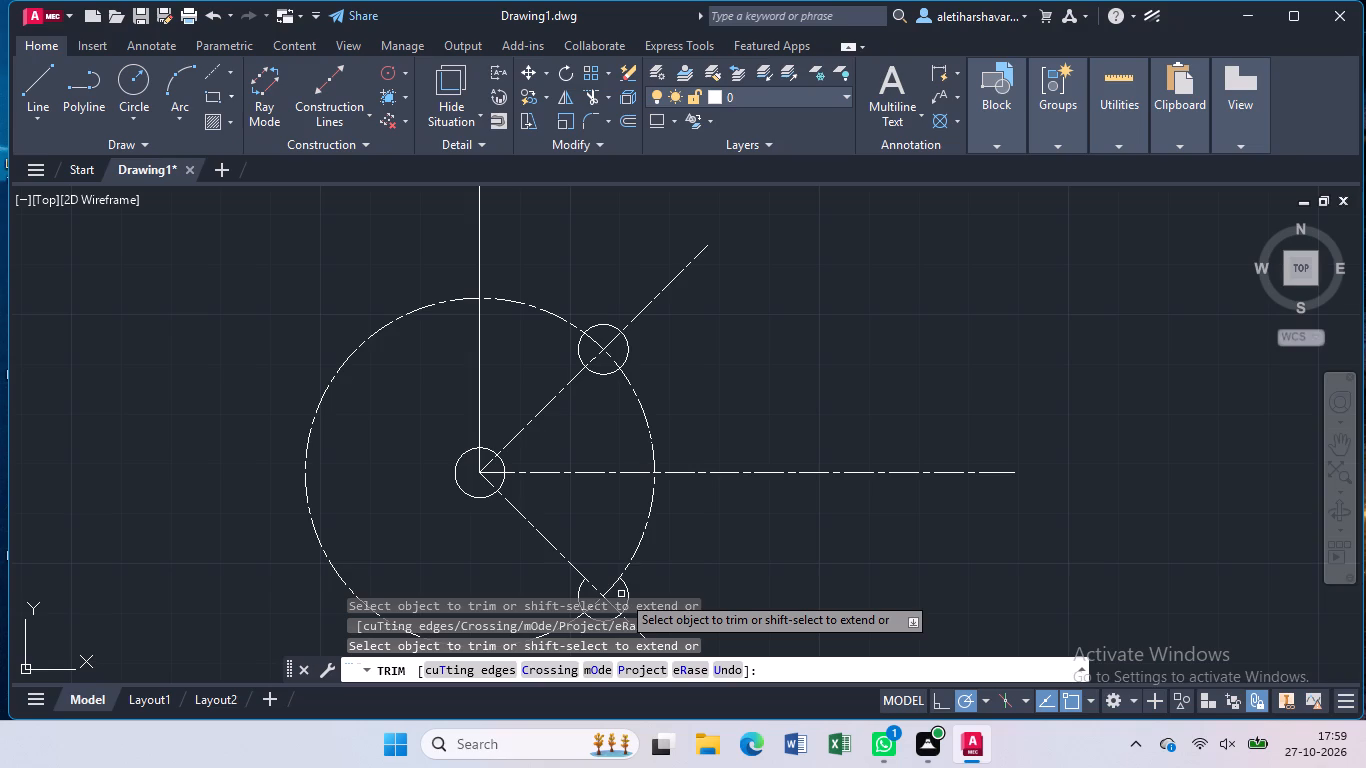
click(627, 590)
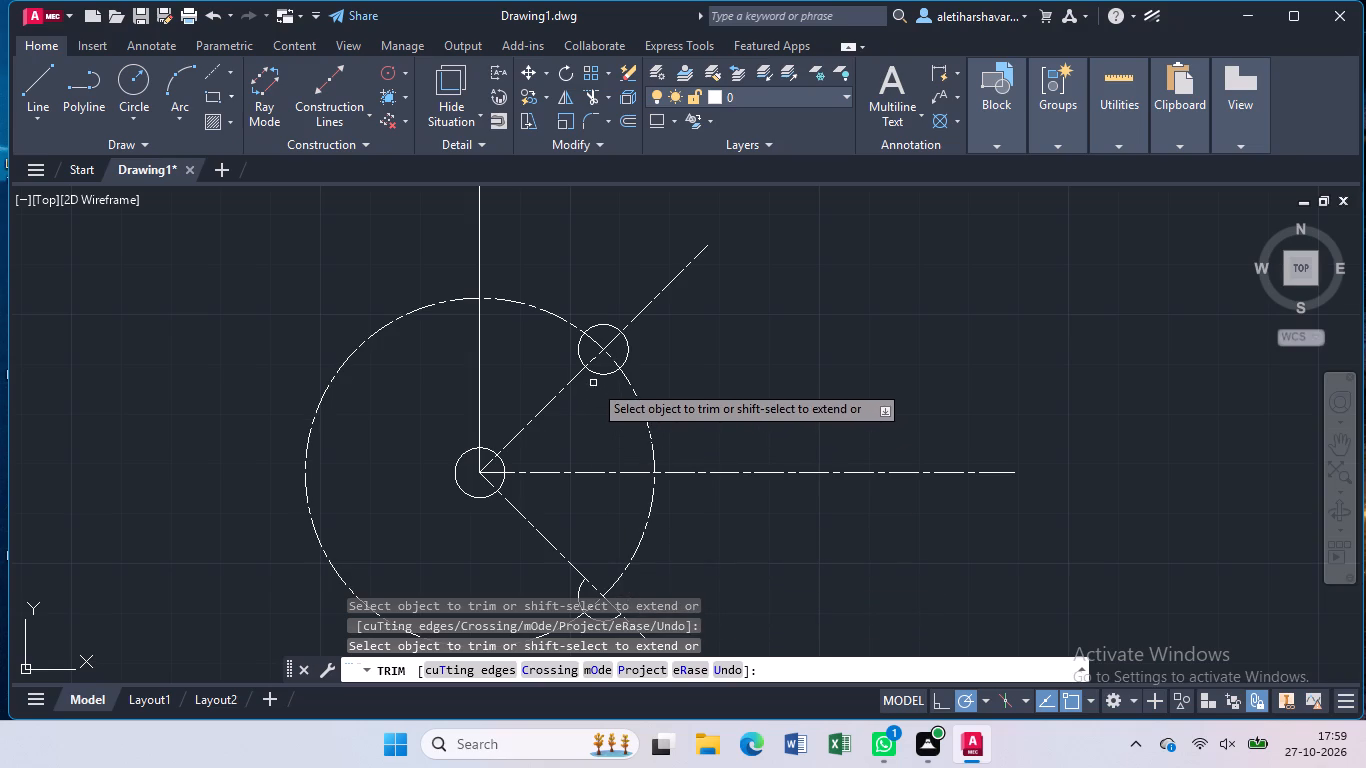
click(602, 374)
click(624, 354)
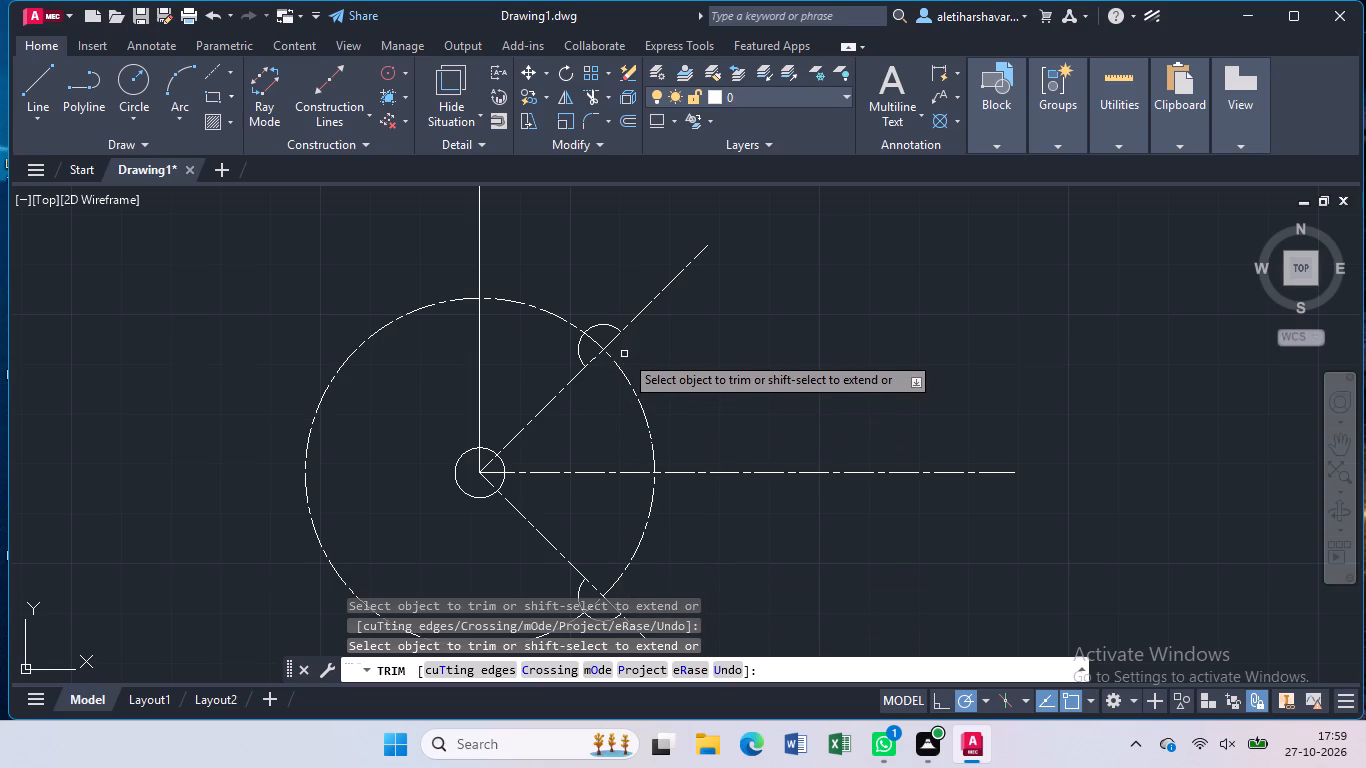
key(Escape)
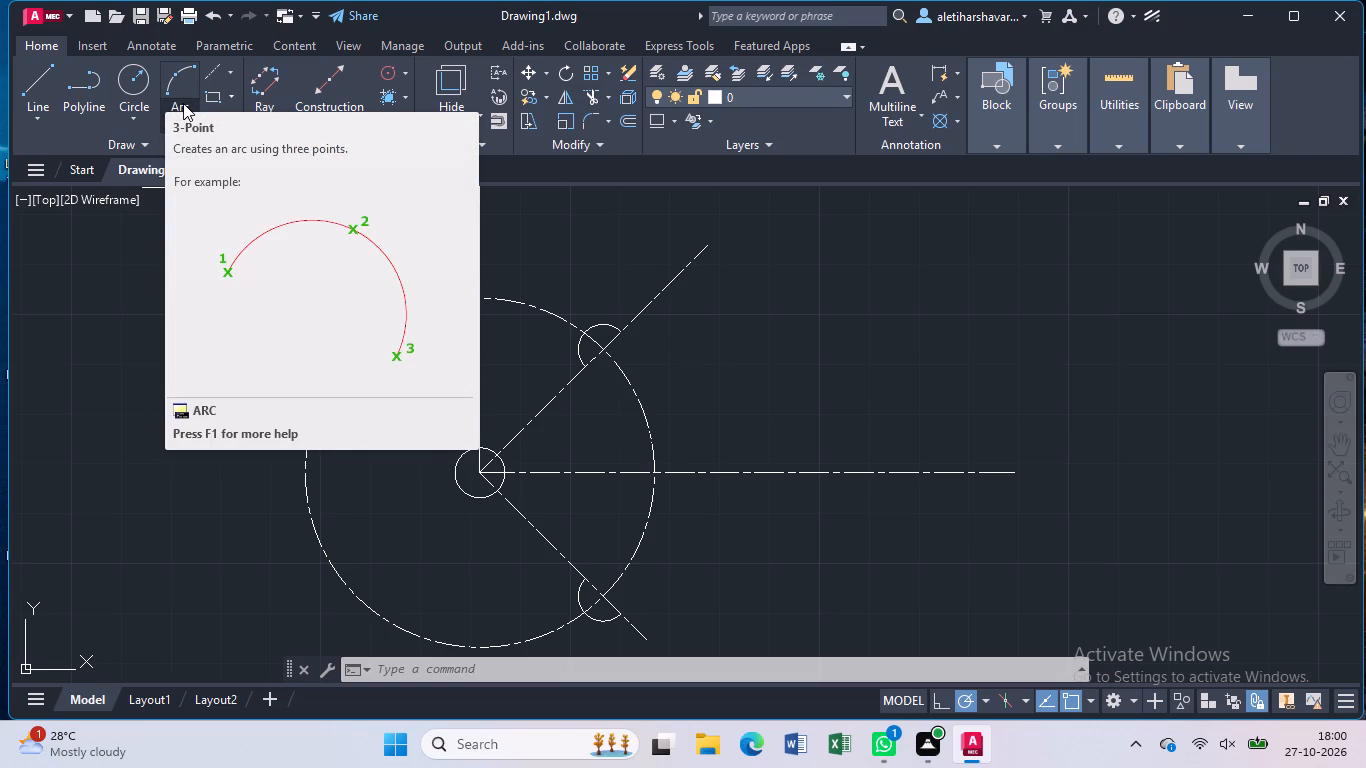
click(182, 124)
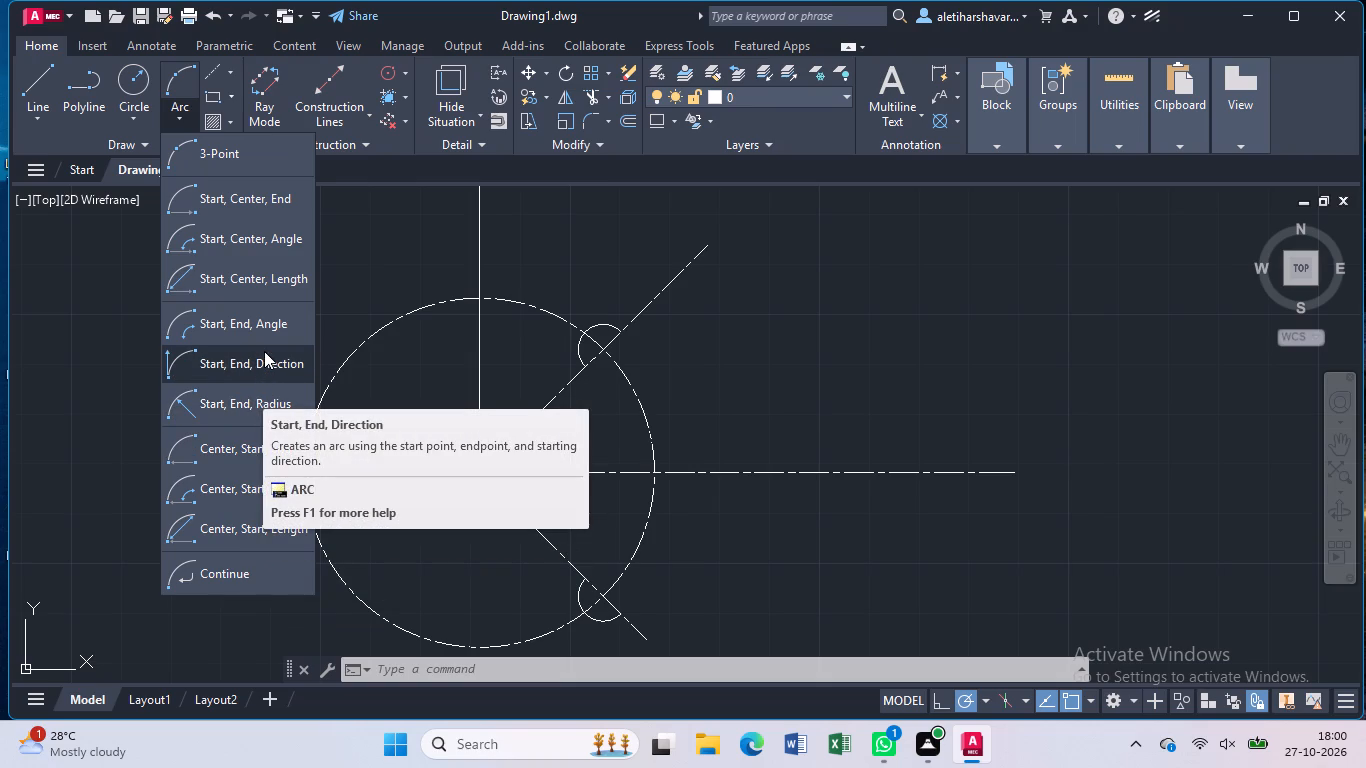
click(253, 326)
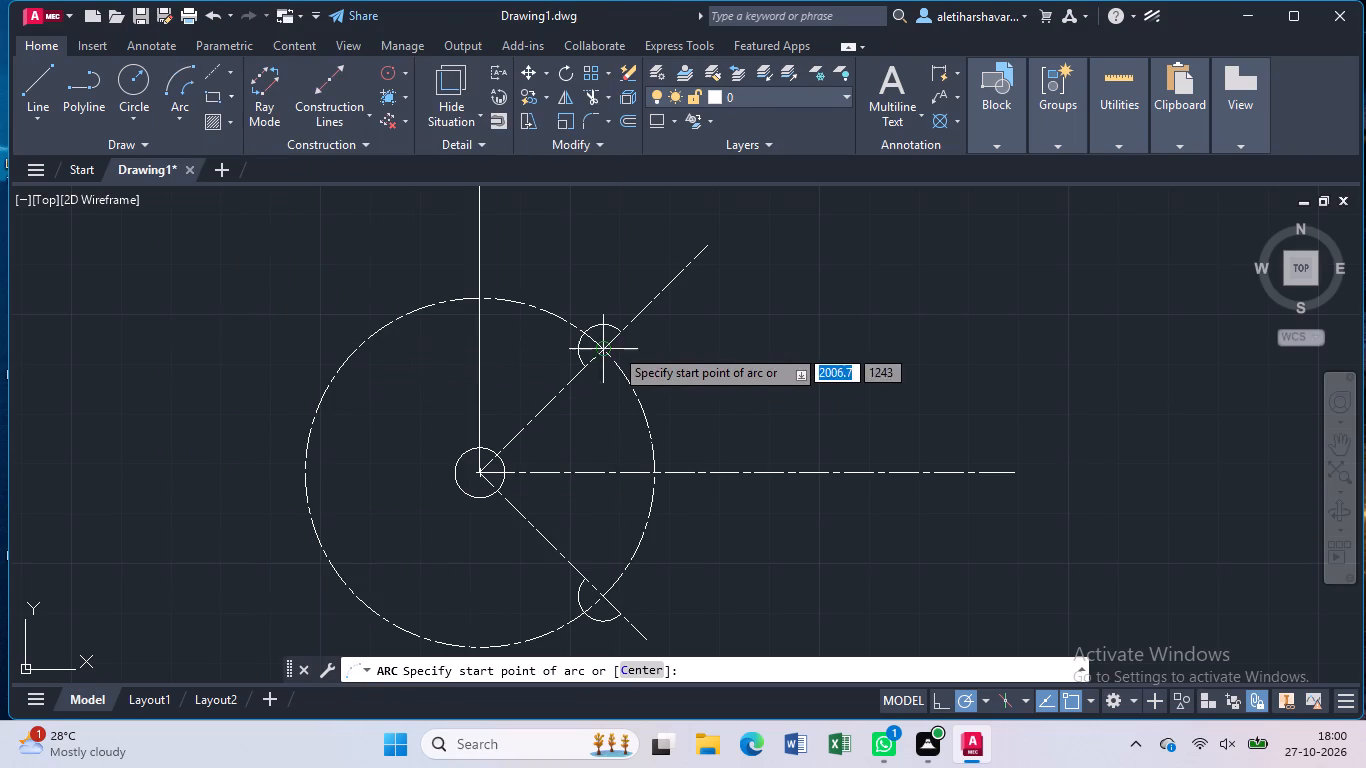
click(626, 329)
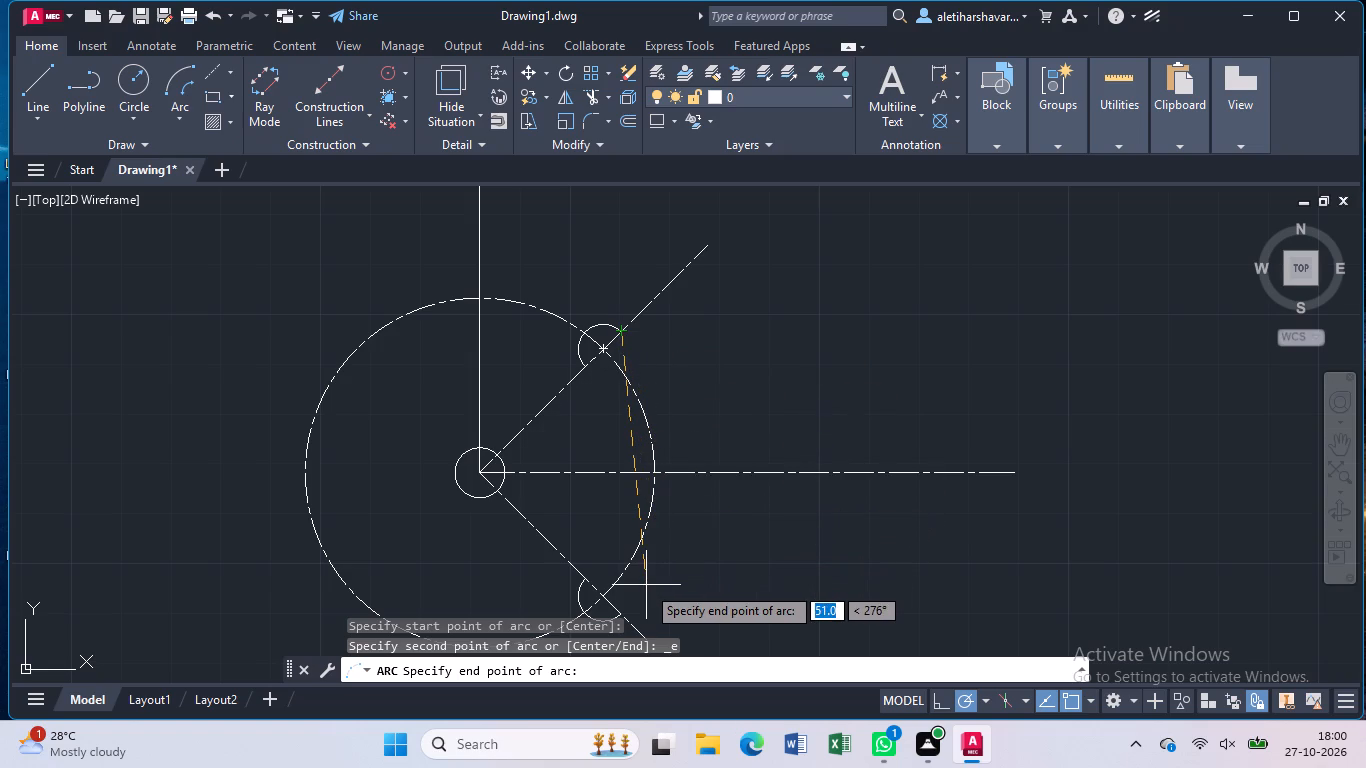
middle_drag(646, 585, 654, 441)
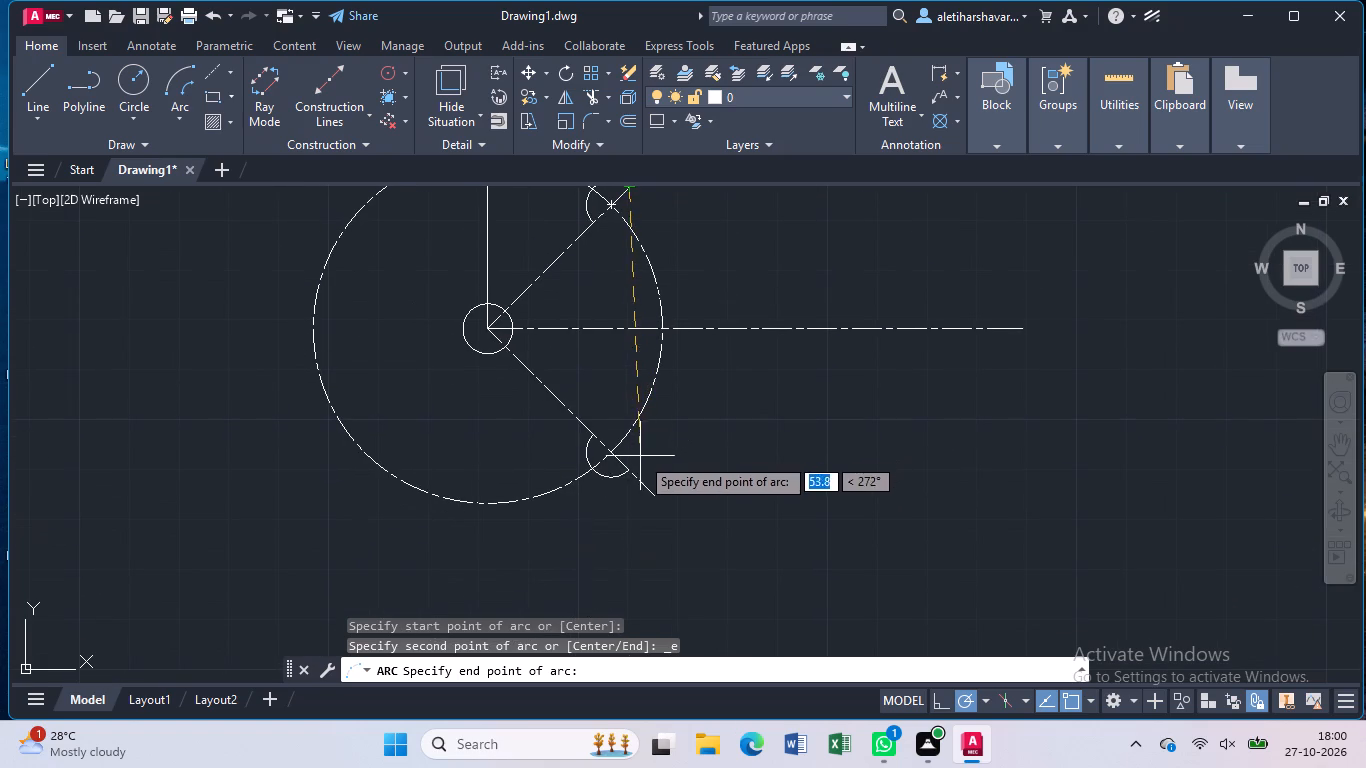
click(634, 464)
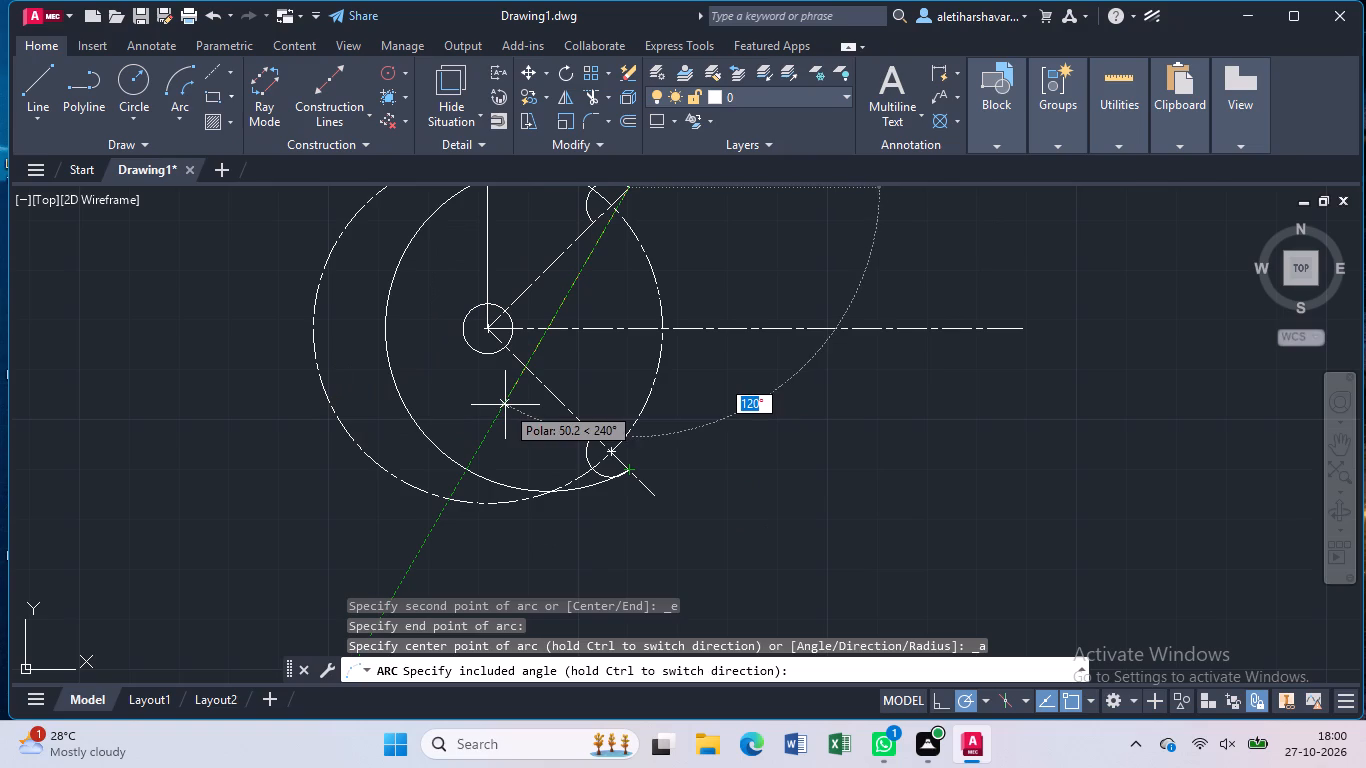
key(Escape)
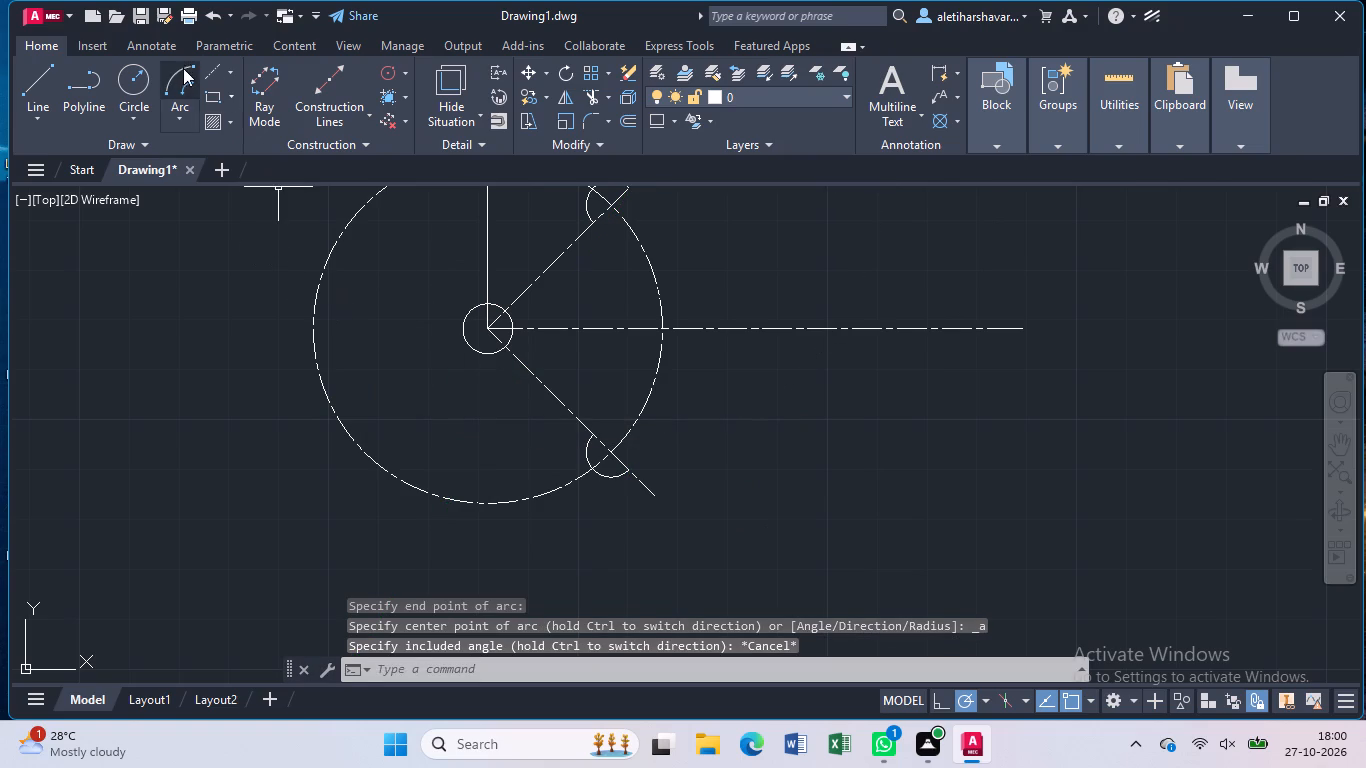
Draw the slot's outer Start, End, Angle arc from the lower half-circle's outer end to the upper one's, with an included angle of 90°.
click(180, 73)
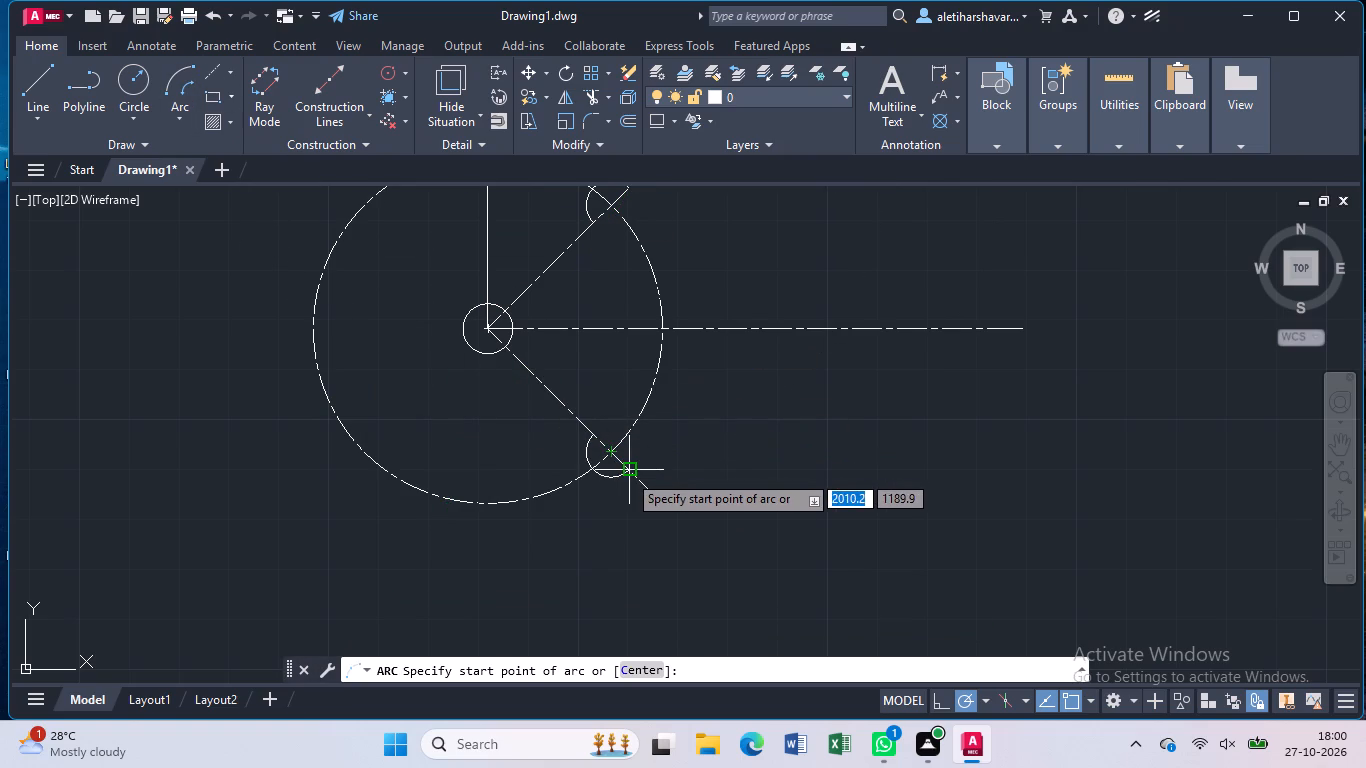
click(627, 473)
middle_drag(643, 406, 660, 489)
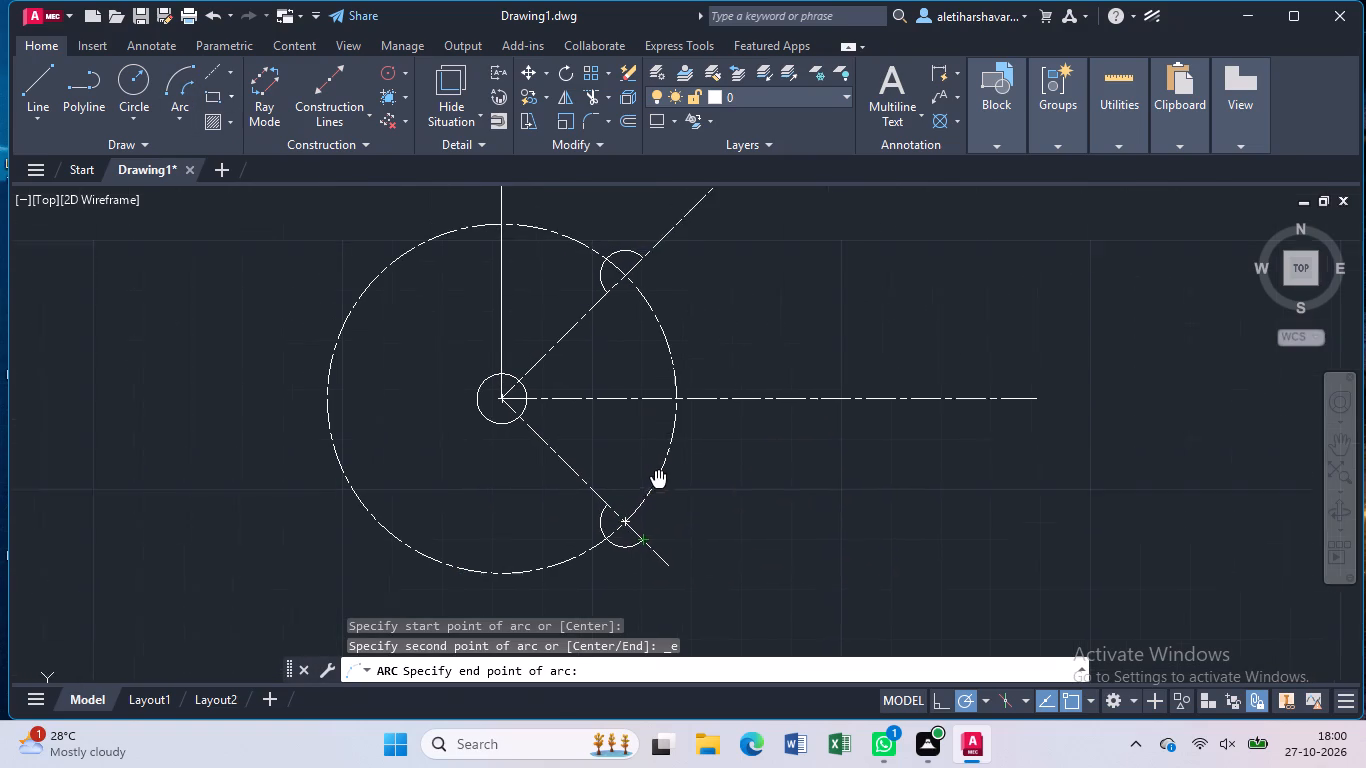
middle_drag(660, 489, 671, 518)
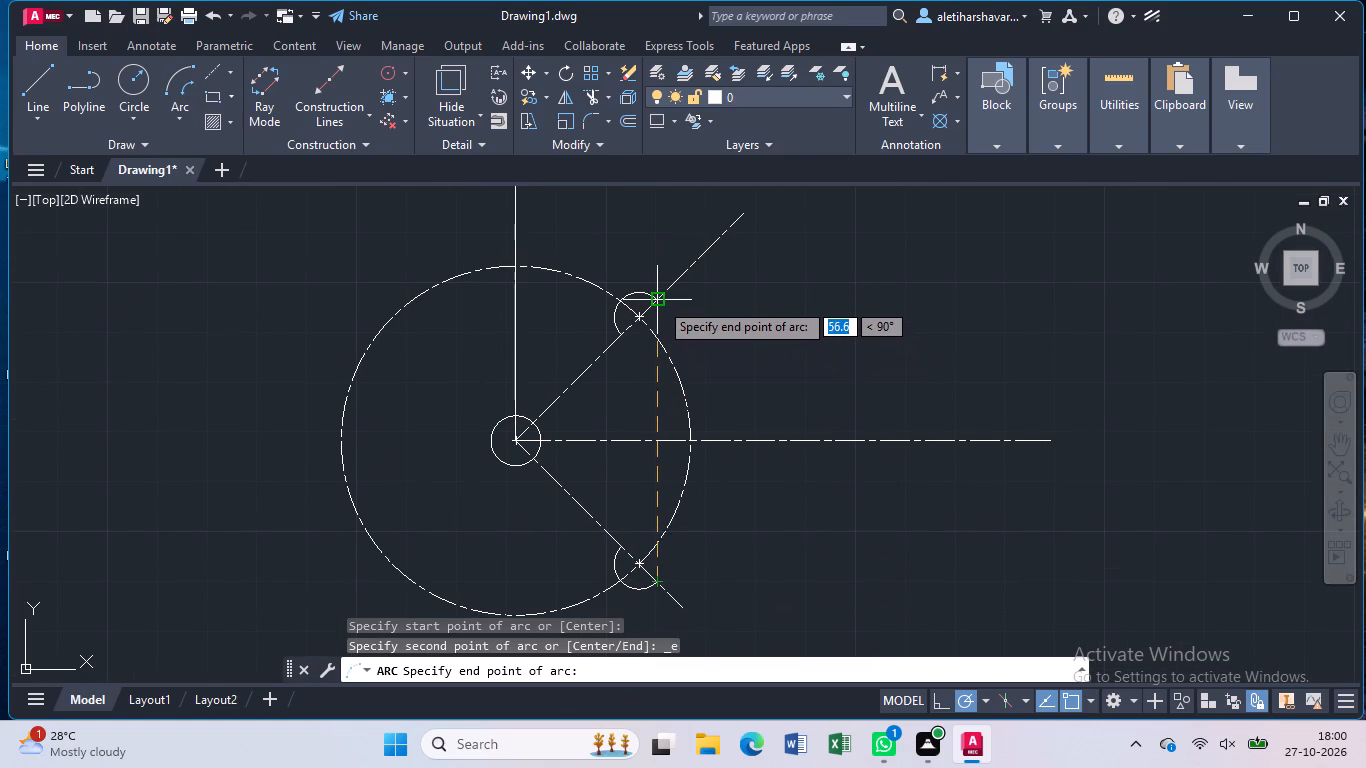
click(659, 301)
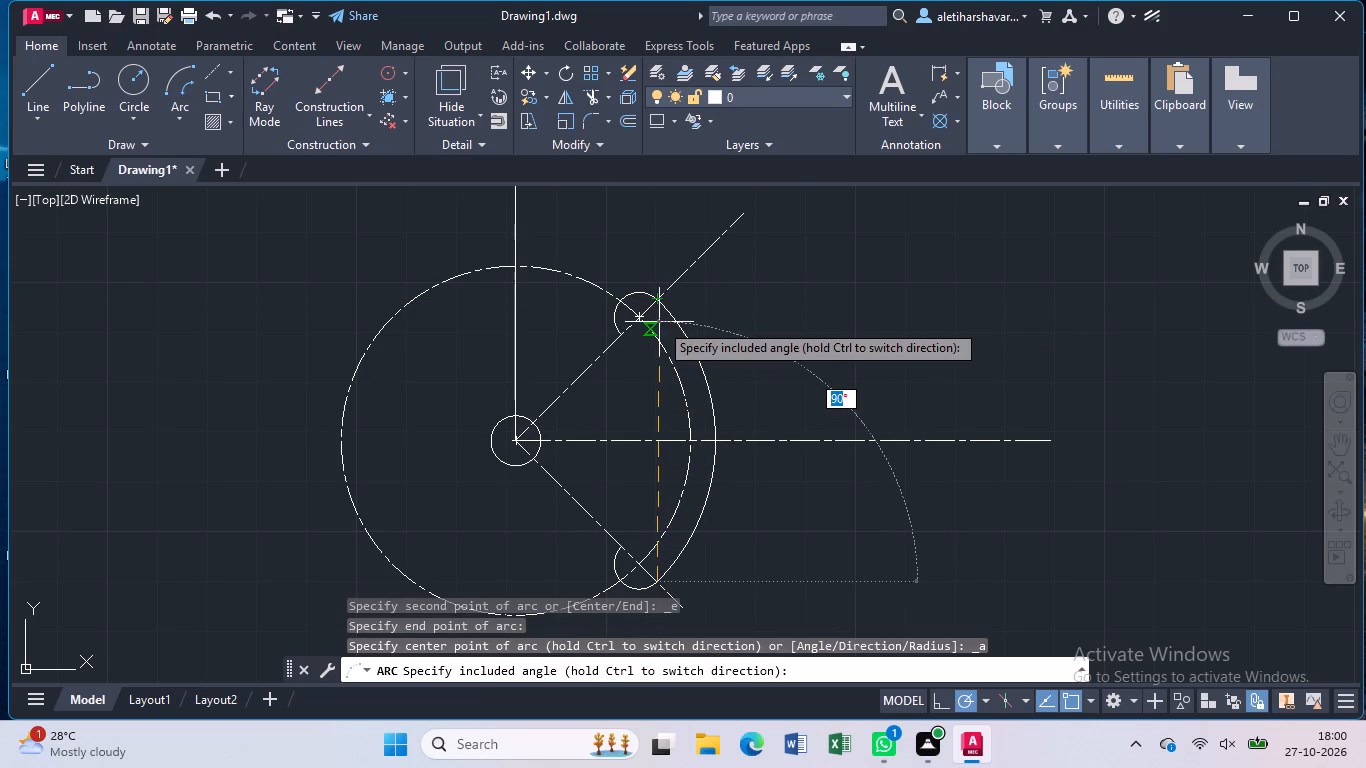
click(658, 322)
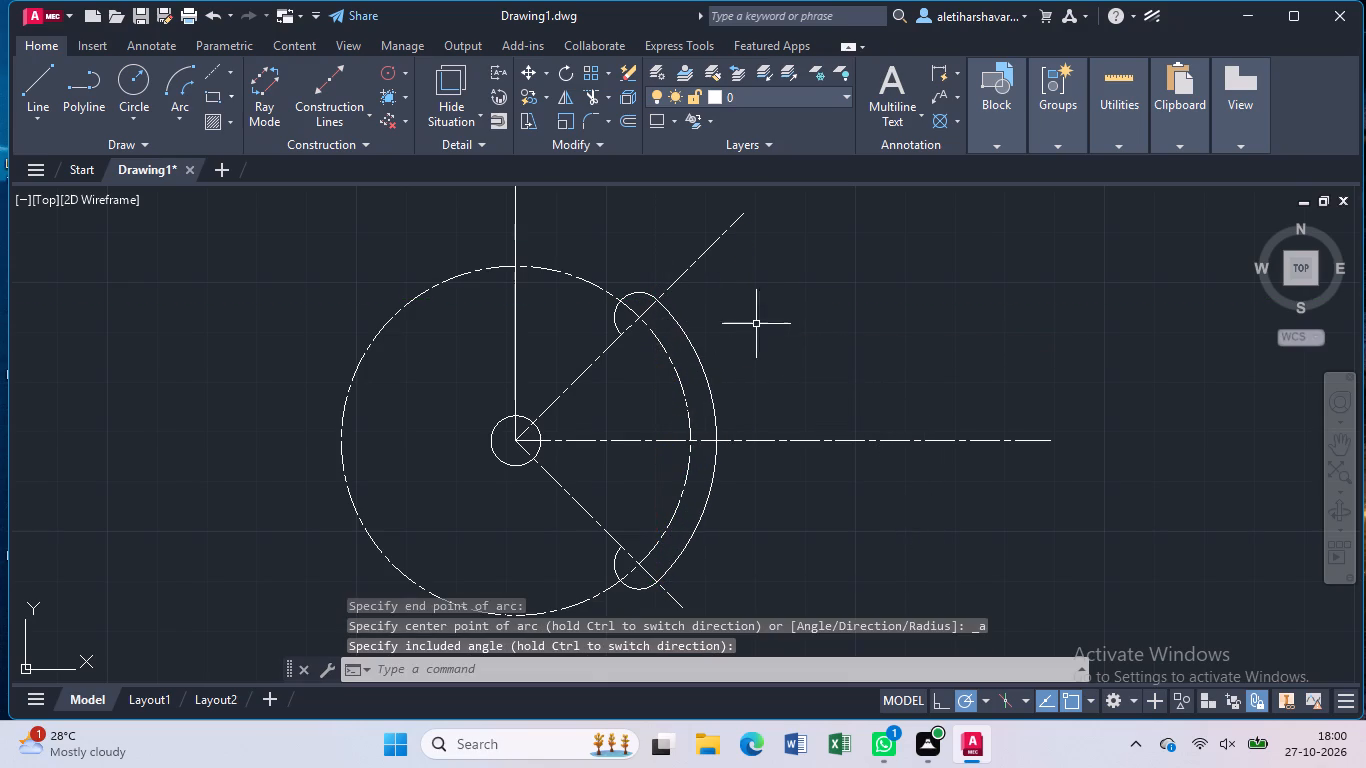
Draw the slot's inner Start, End, Angle arc from the lower half-circle's inner end to the upper one's, spanning about 90°.
click(189, 79)
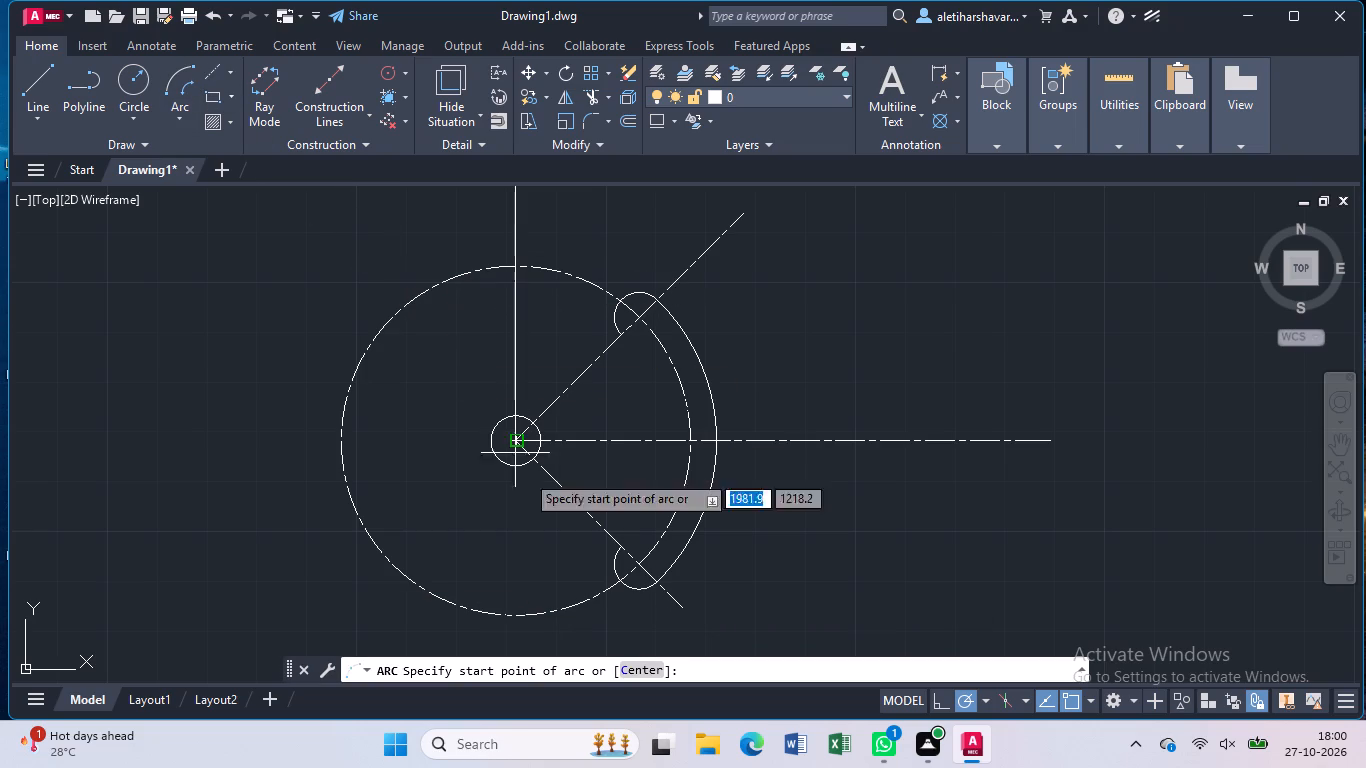
click(623, 543)
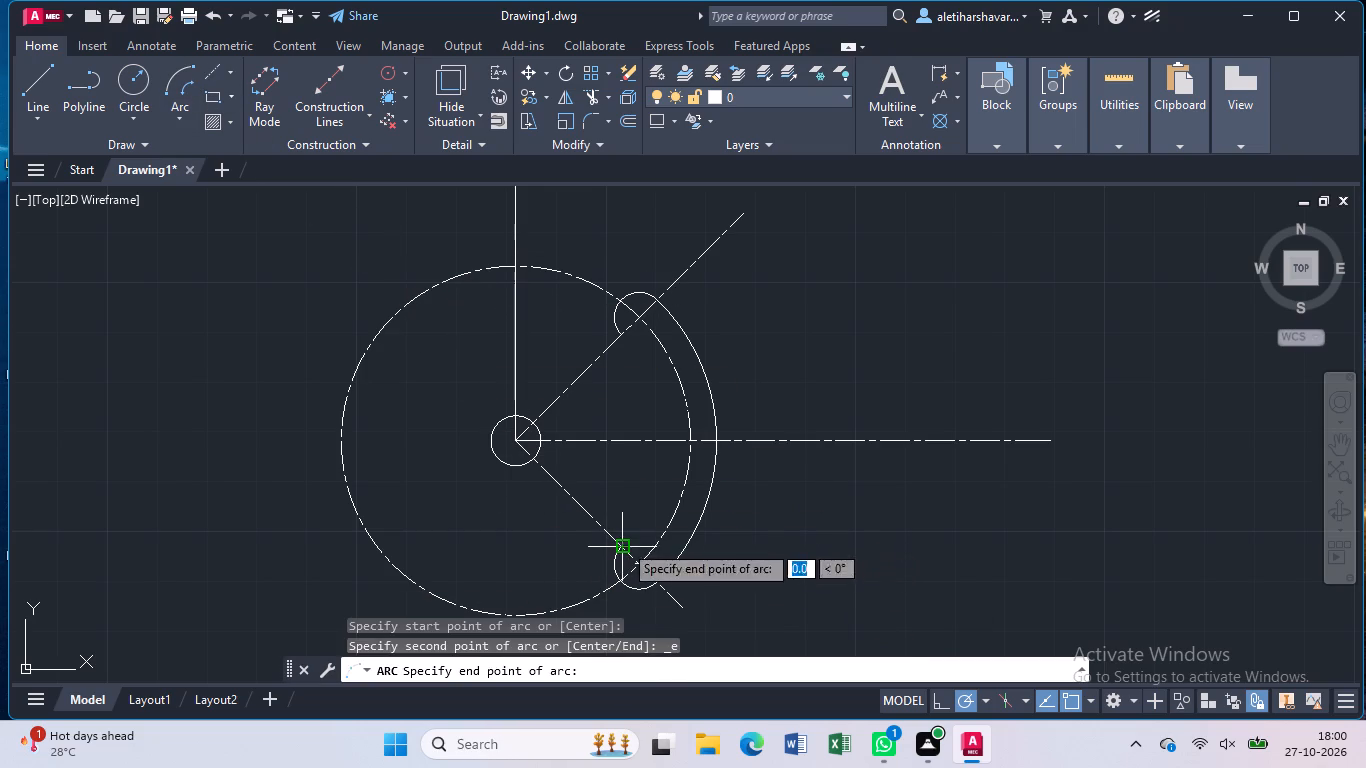
click(622, 332)
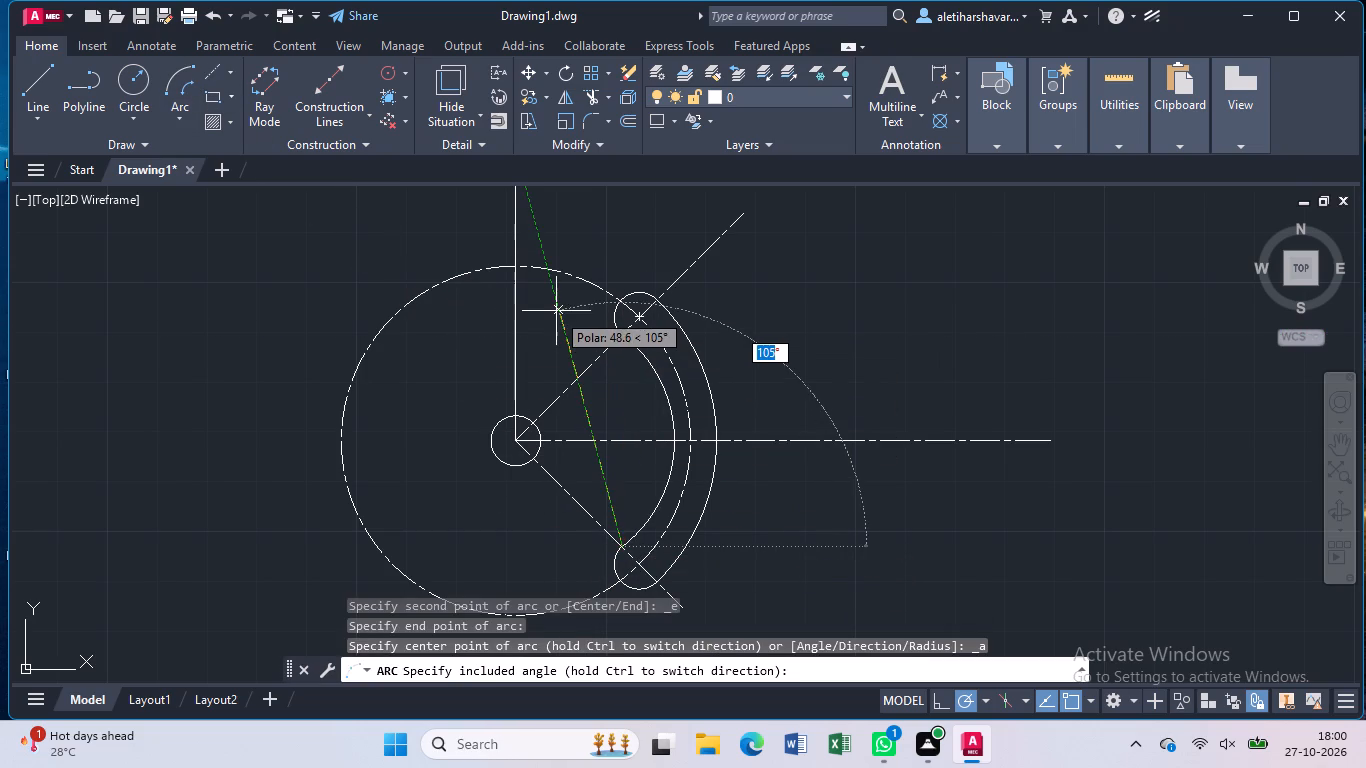
click(621, 239)
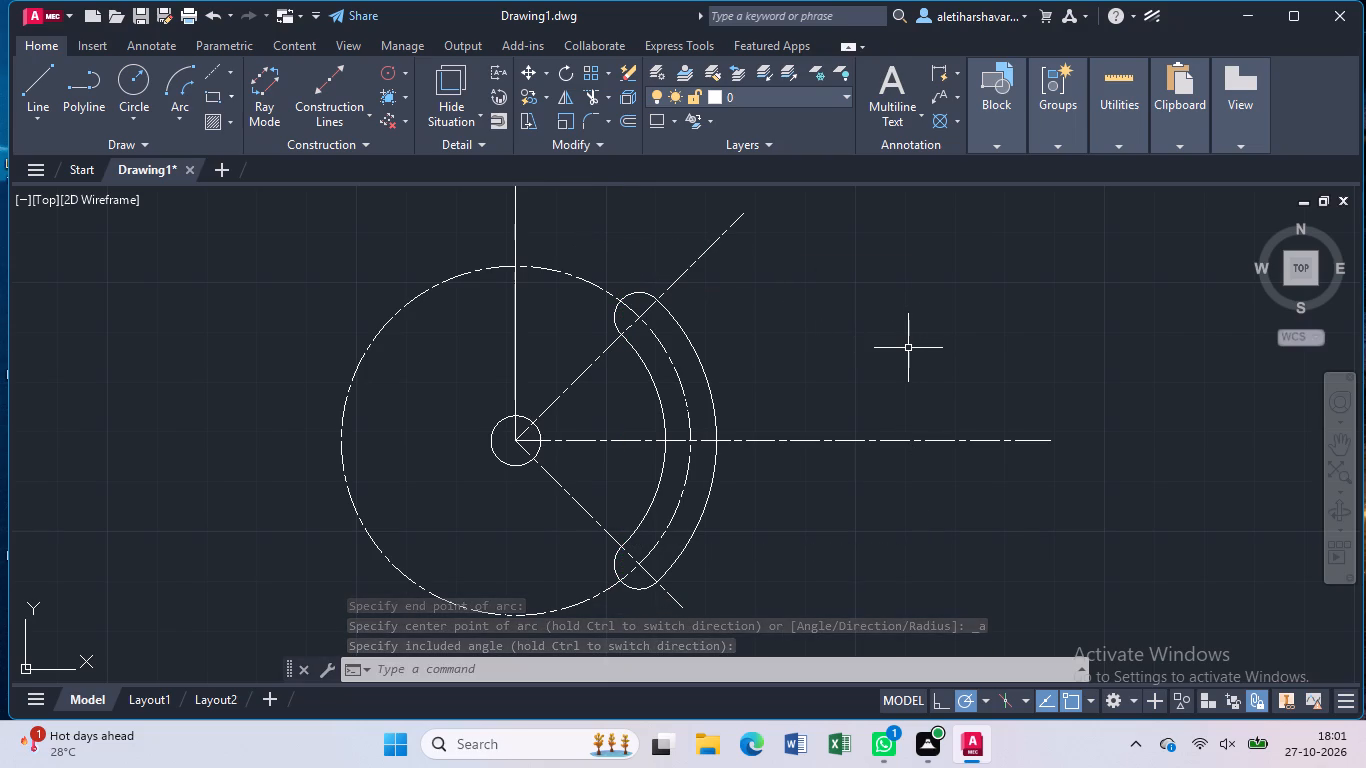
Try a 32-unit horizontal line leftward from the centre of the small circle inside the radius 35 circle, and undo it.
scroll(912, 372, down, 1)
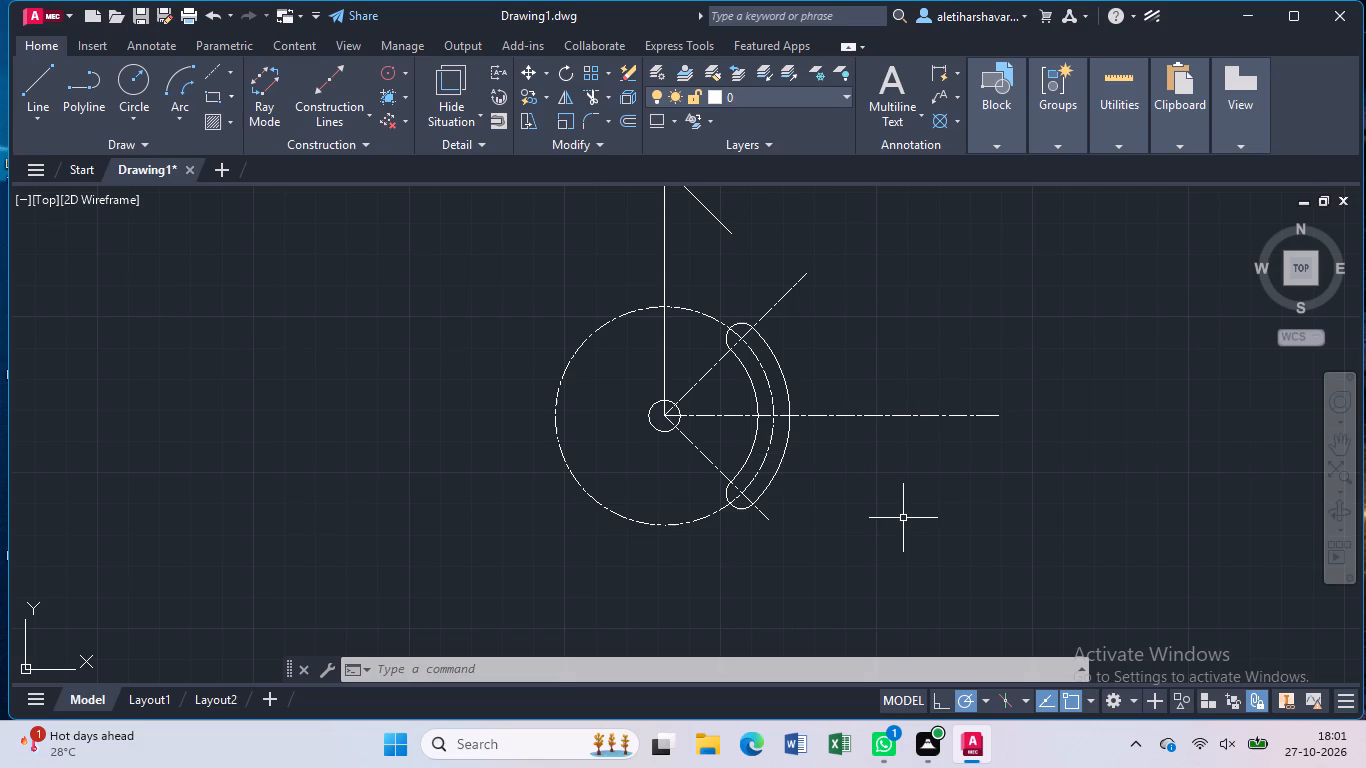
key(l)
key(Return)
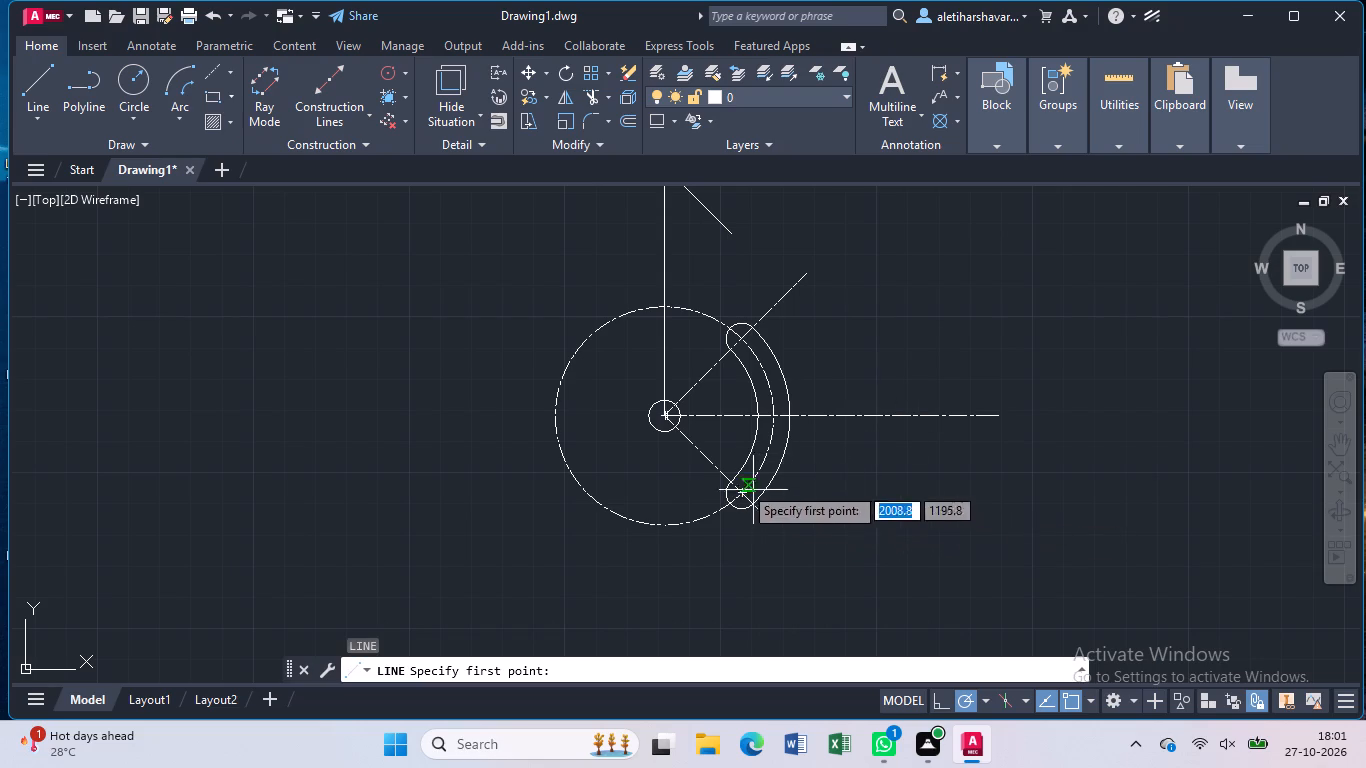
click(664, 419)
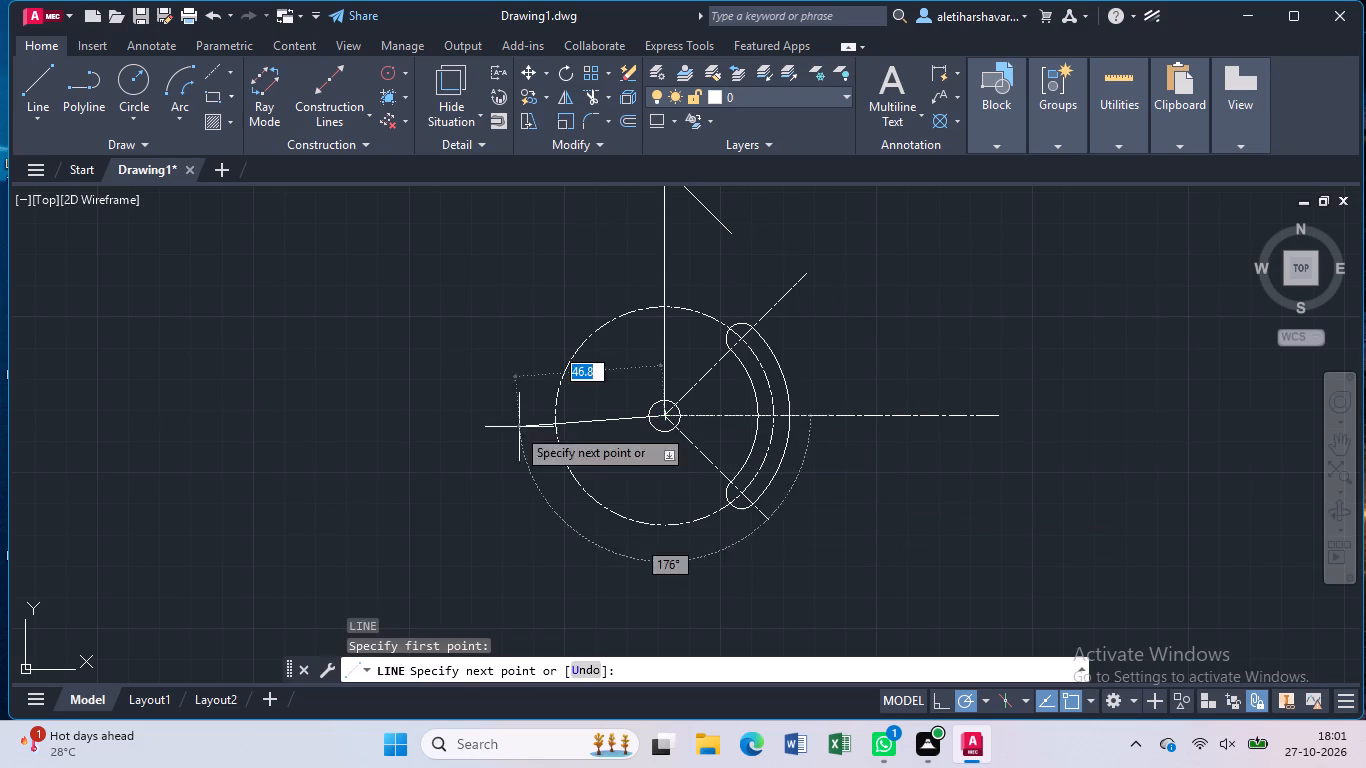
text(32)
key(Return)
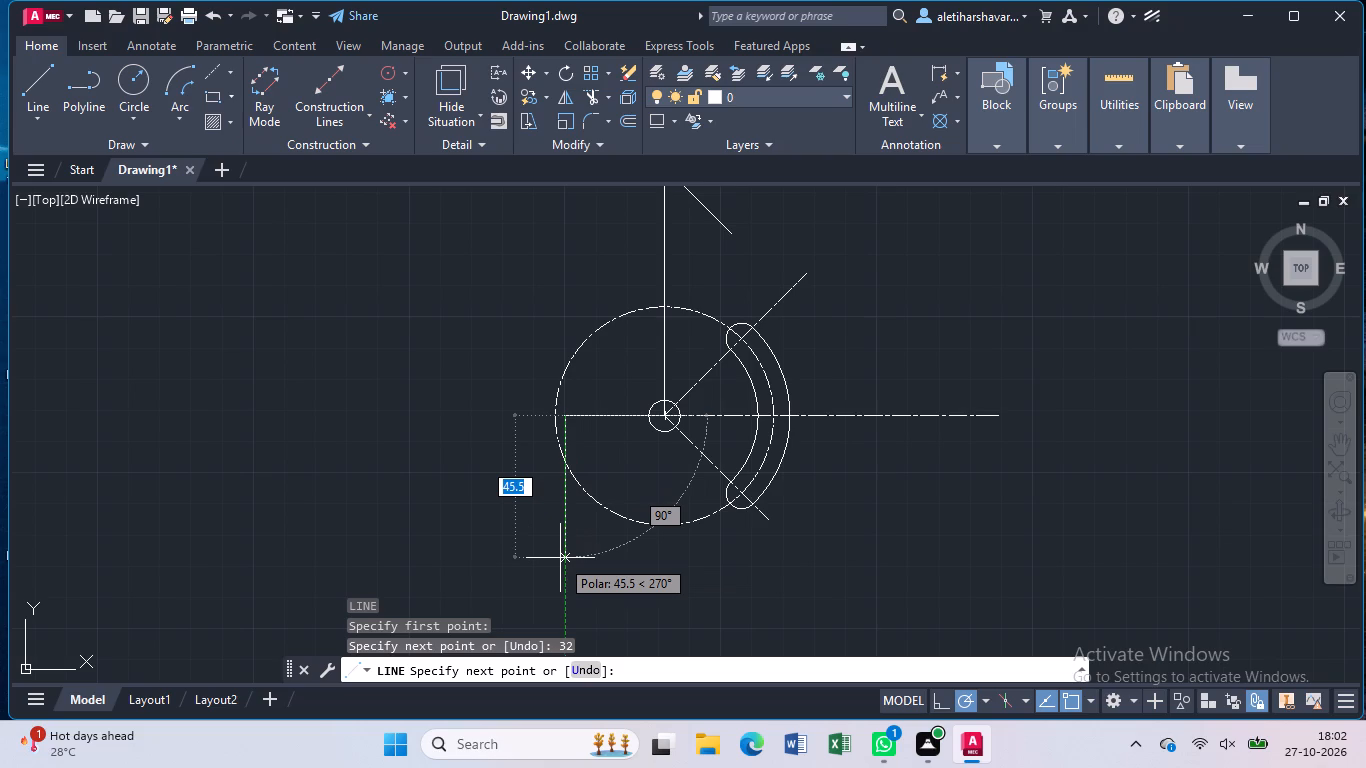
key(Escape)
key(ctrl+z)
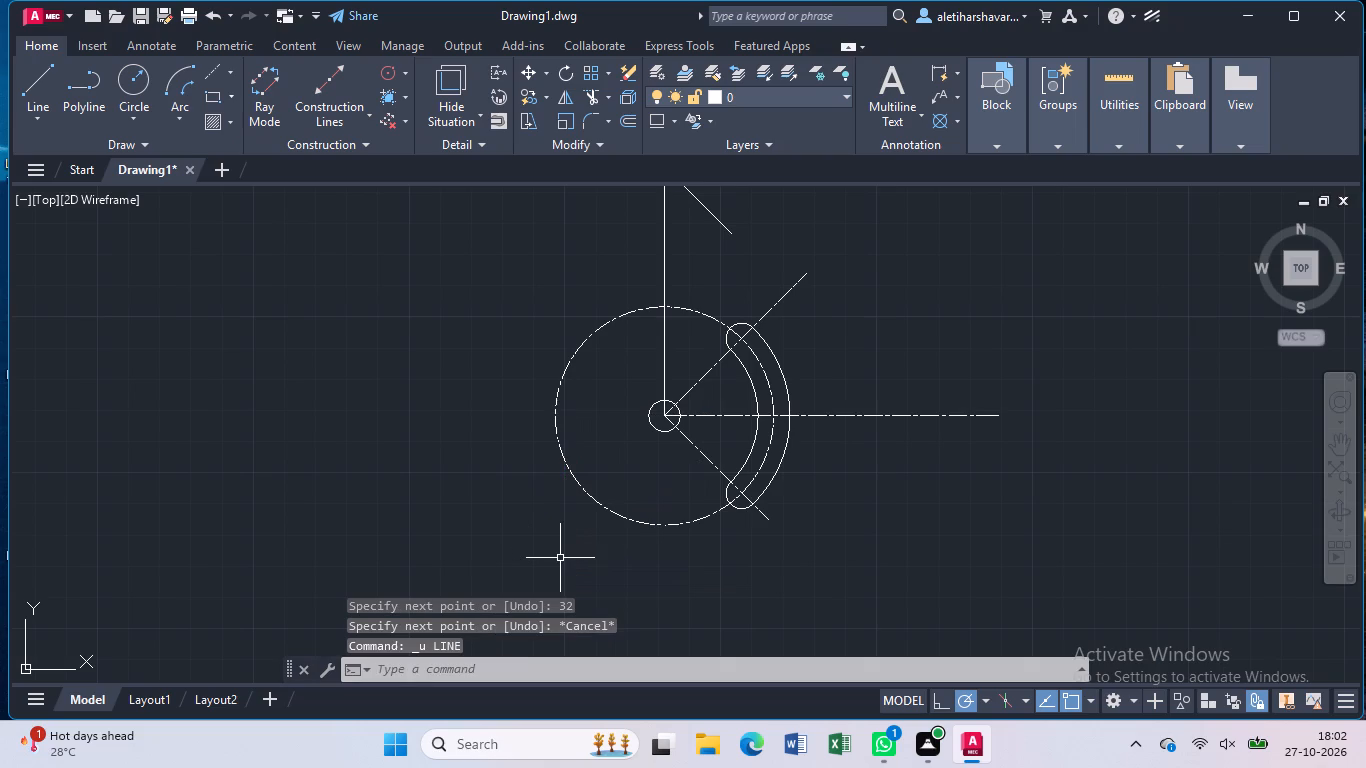
Draw connected line segments from the small circle's centre: 15 units leftward, 32 units straight down, and 11 units horizontally left.
key(l)
key(Return)
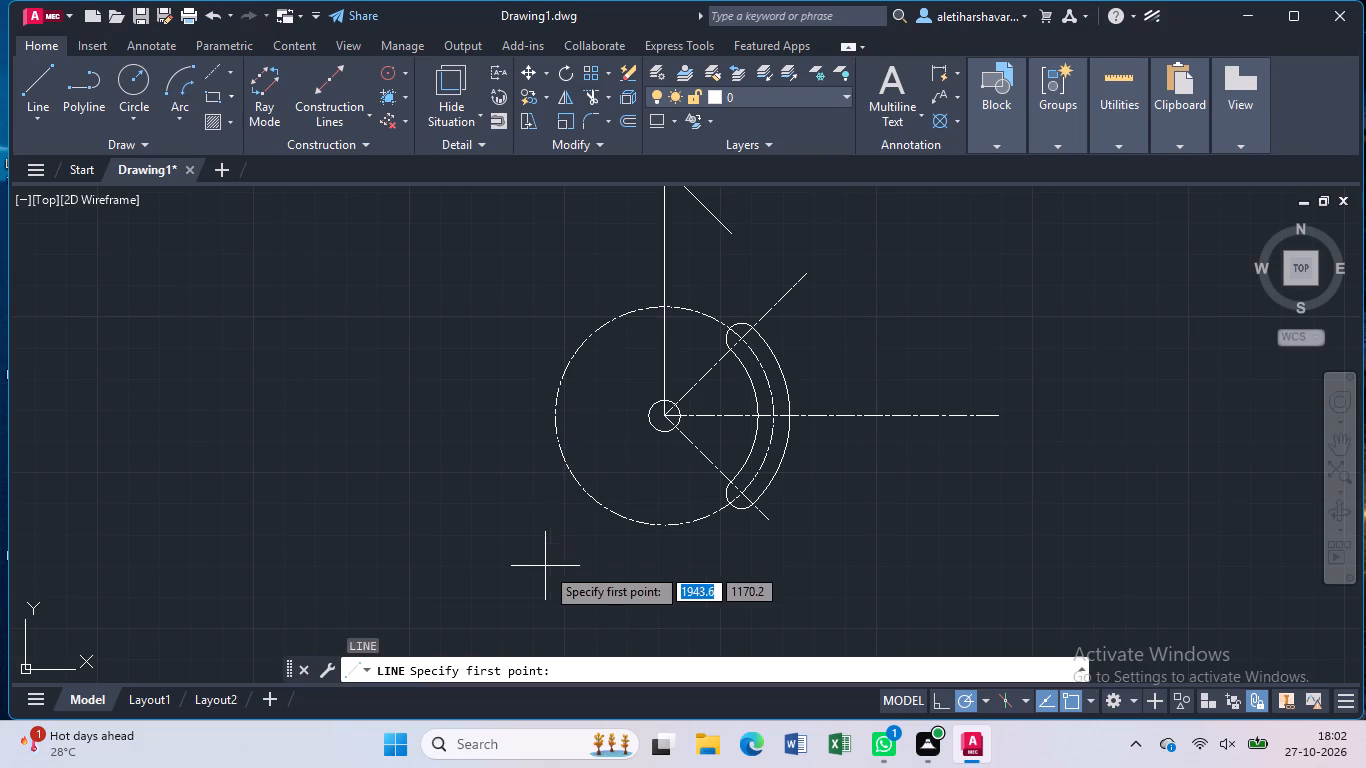
click(659, 413)
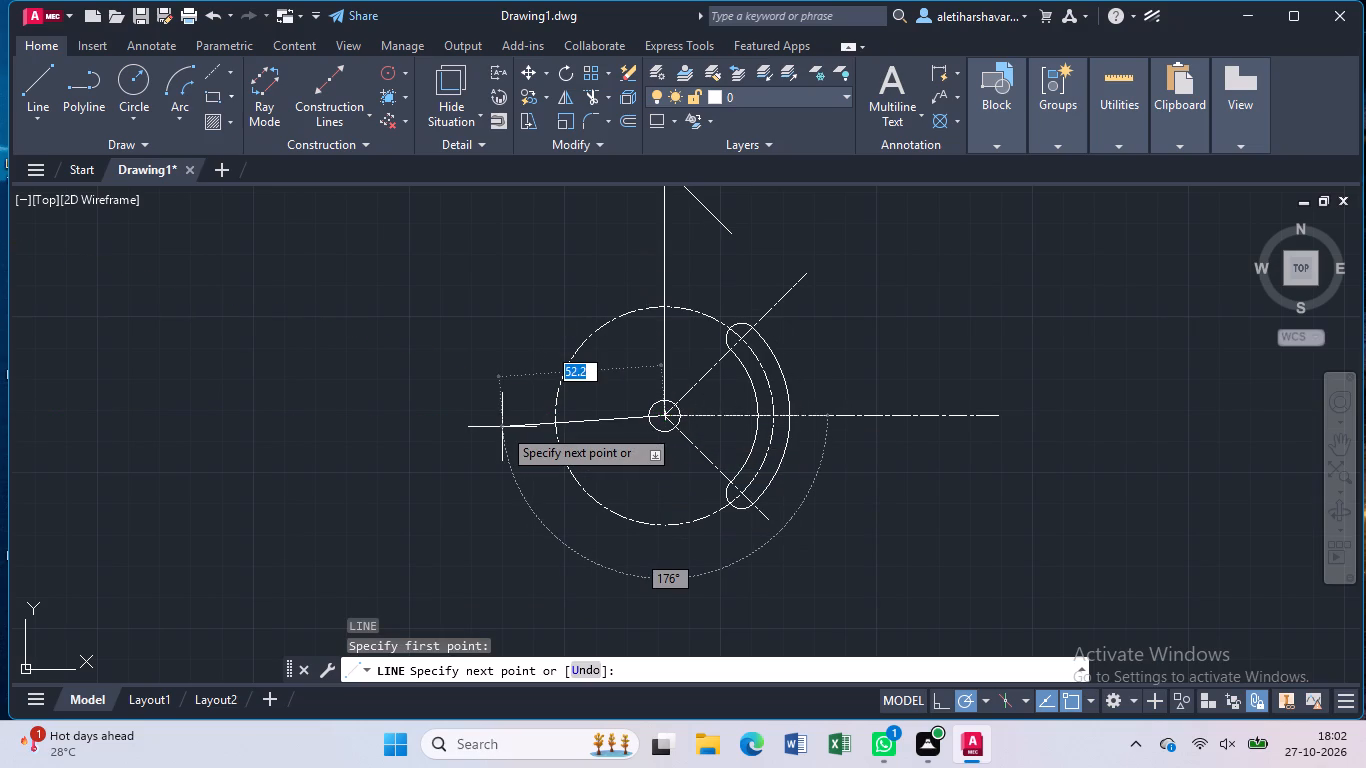
text(15)
key(Return)
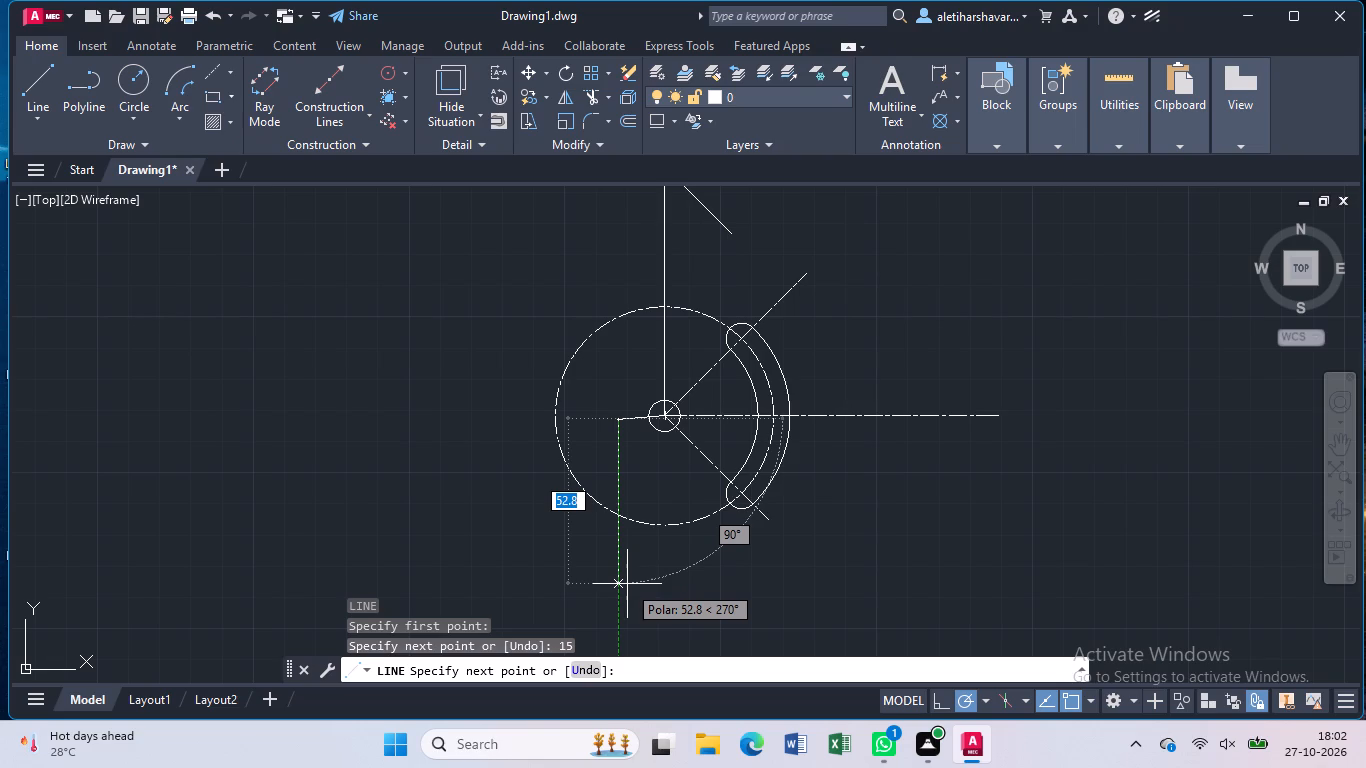
text(32)
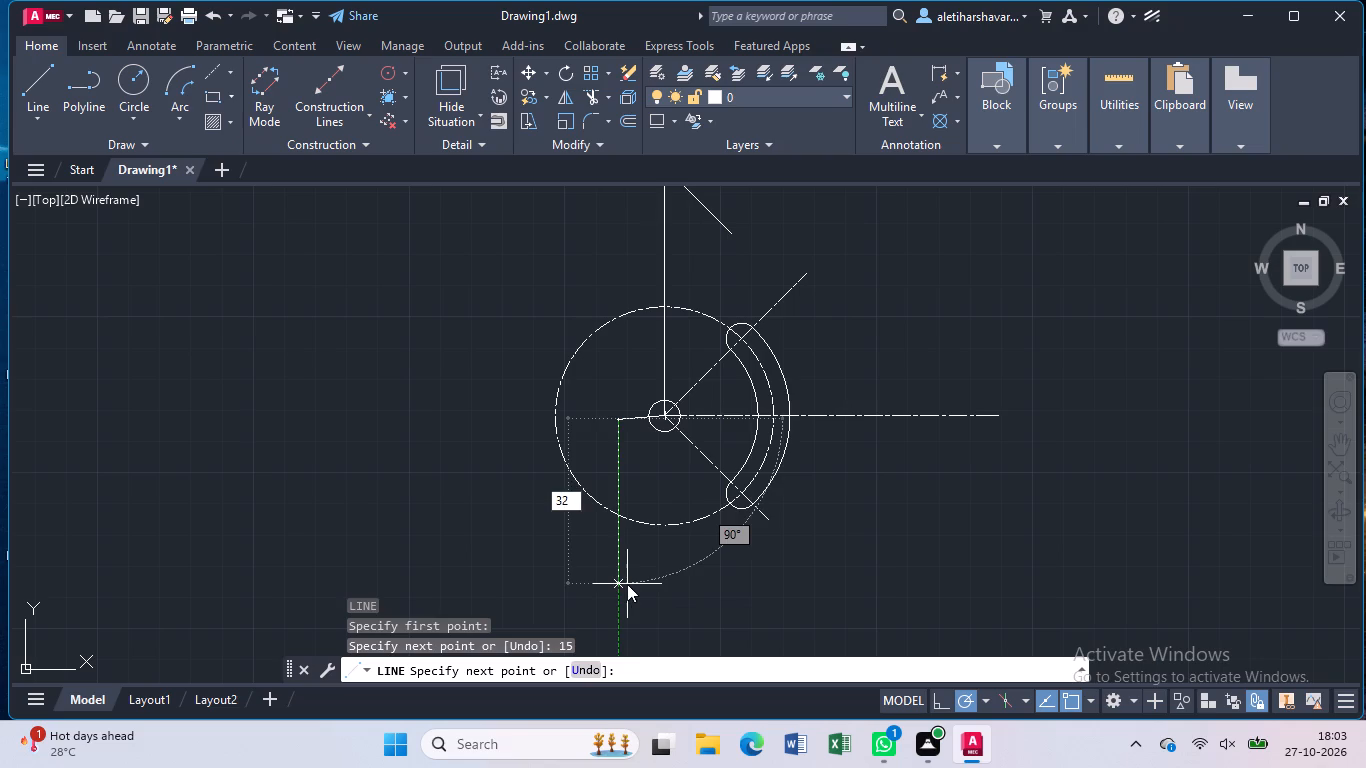
key(Return)
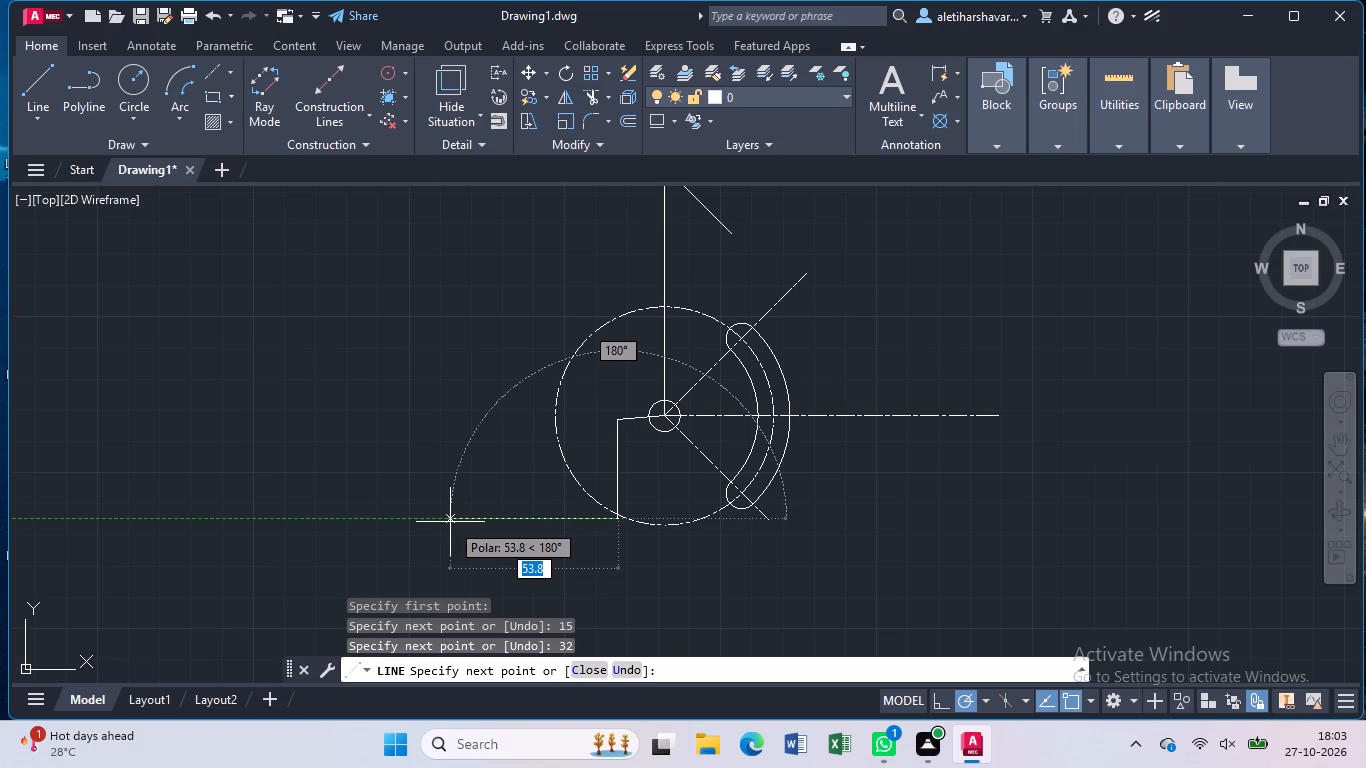
text(11)
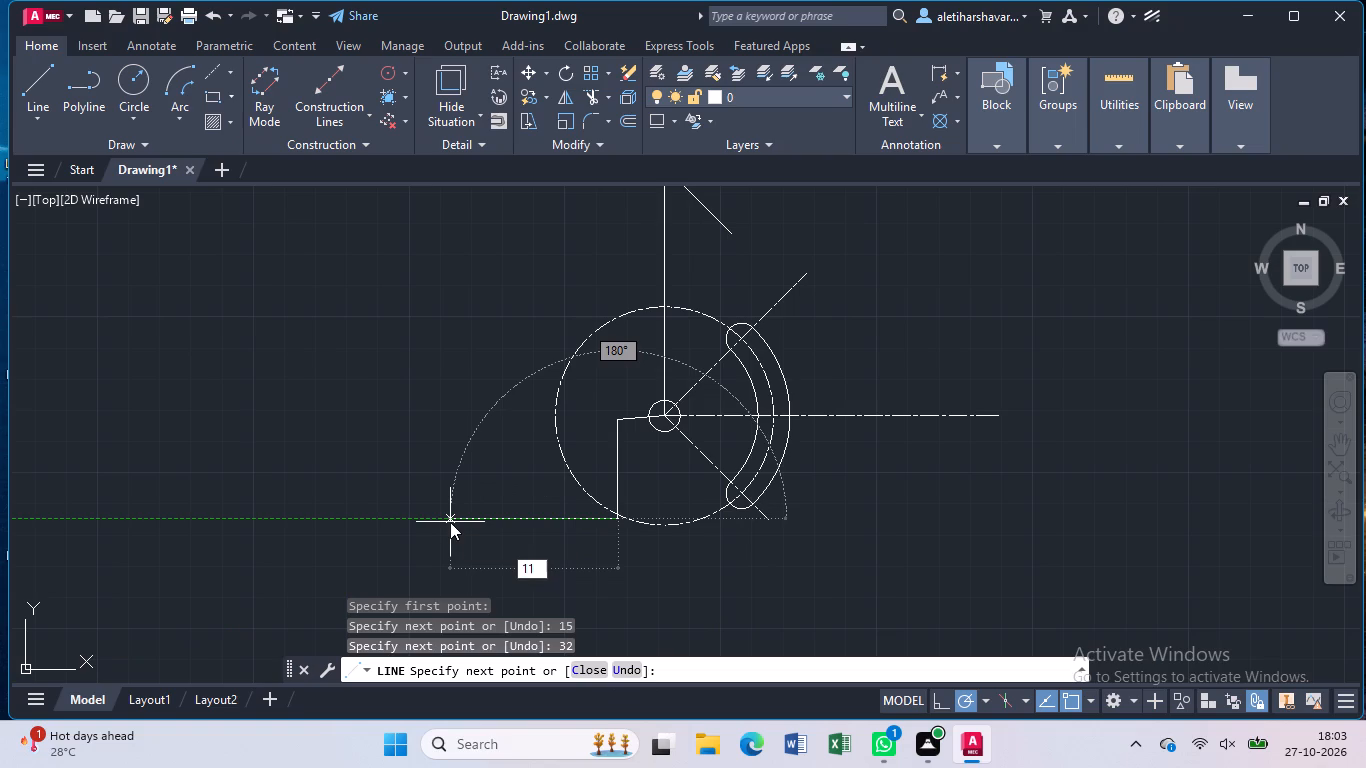
key(Return)
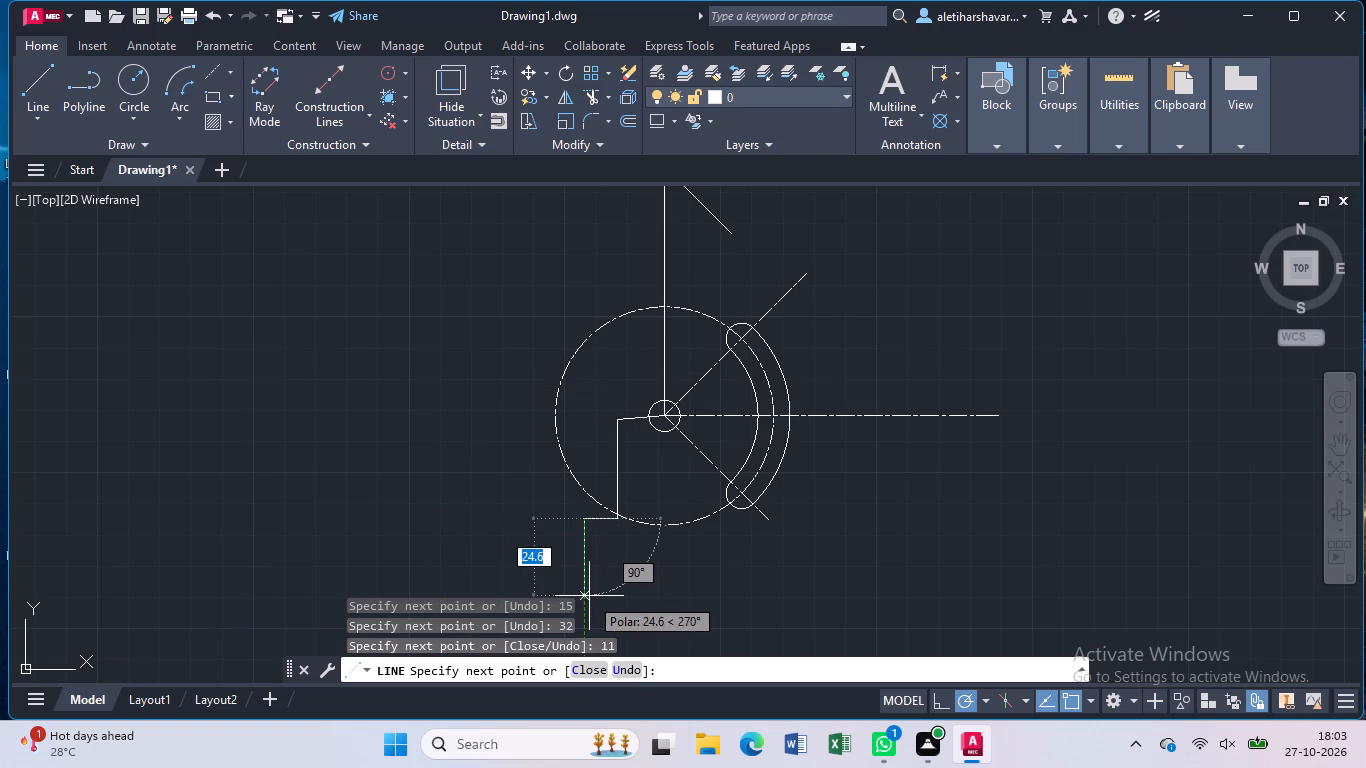
scroll(589, 596, down, 1)
middle_drag(590, 596, 570, 484)
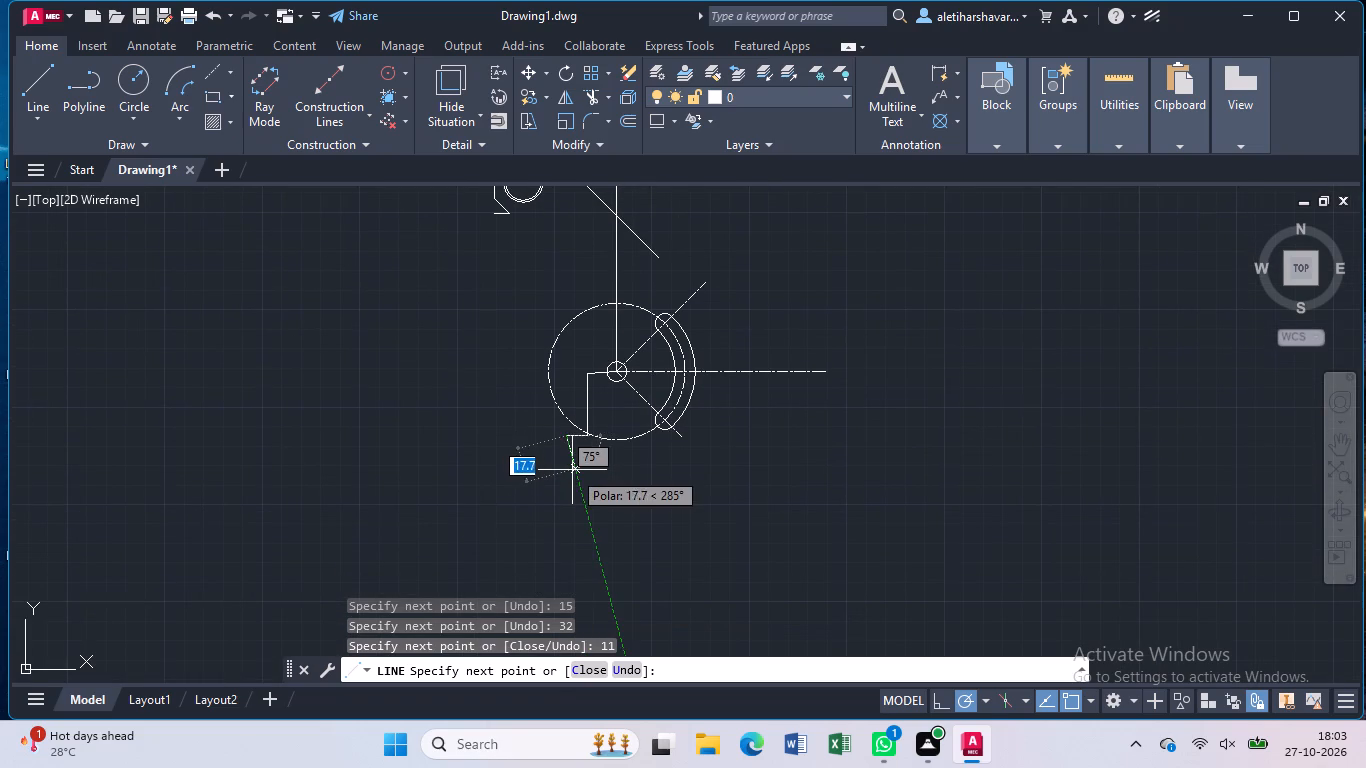
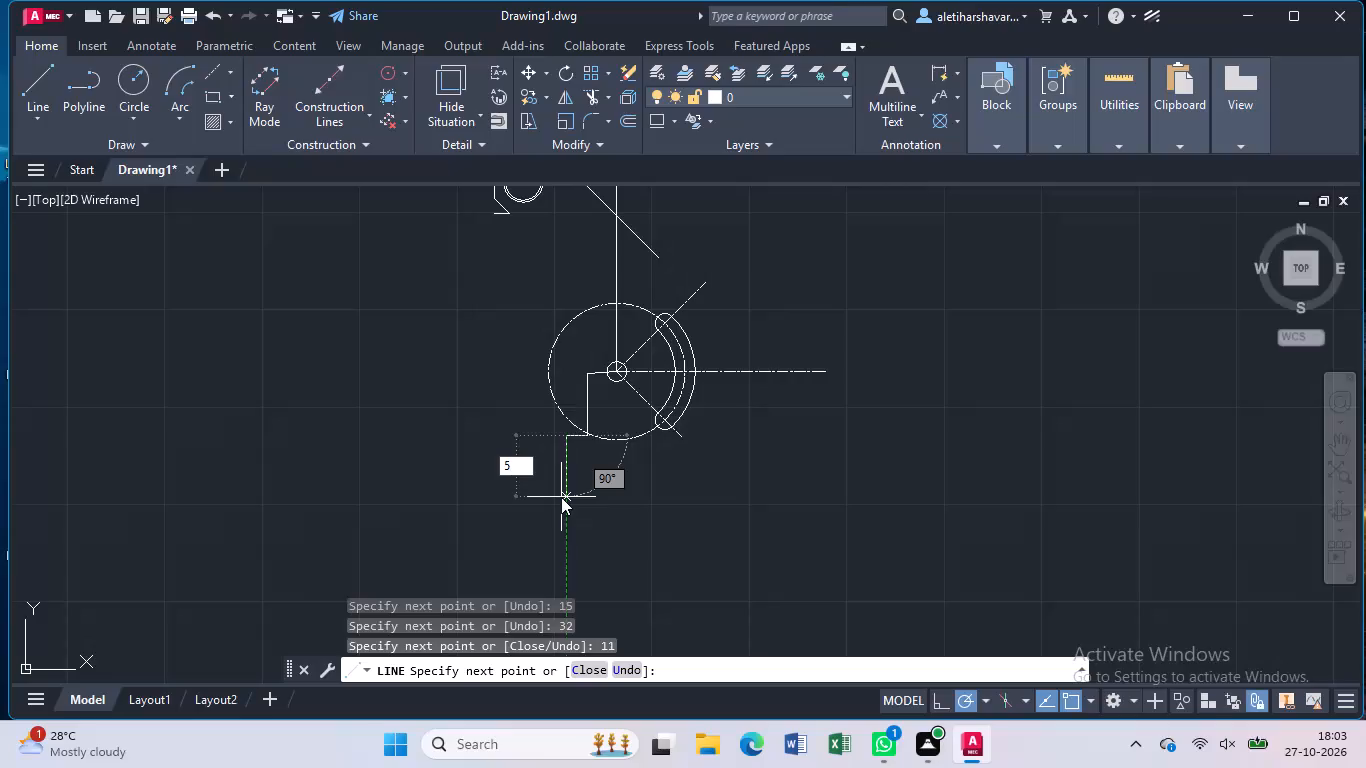
Continue the connected outline with a line segment 52.5 units straight down from the end of the 11-unit segment.
key(period)
key(5)
key(Return)
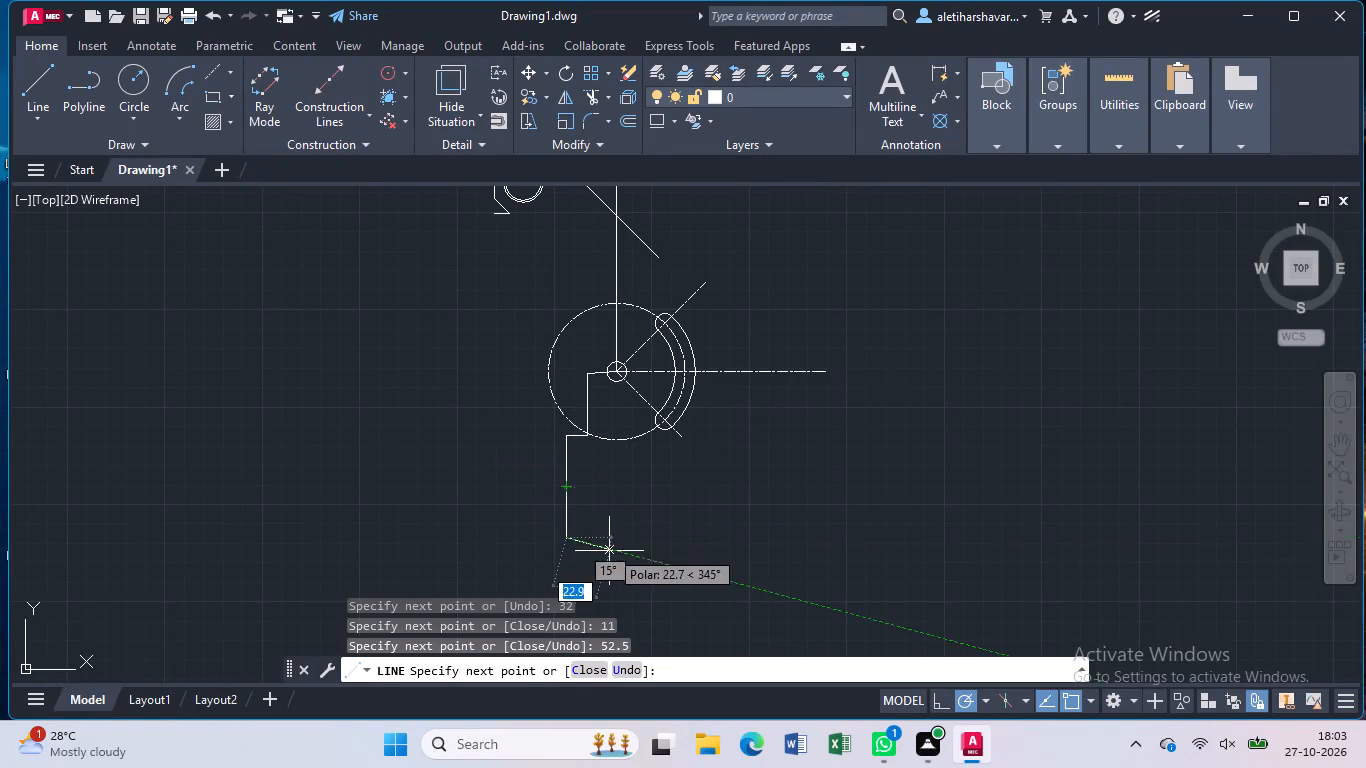
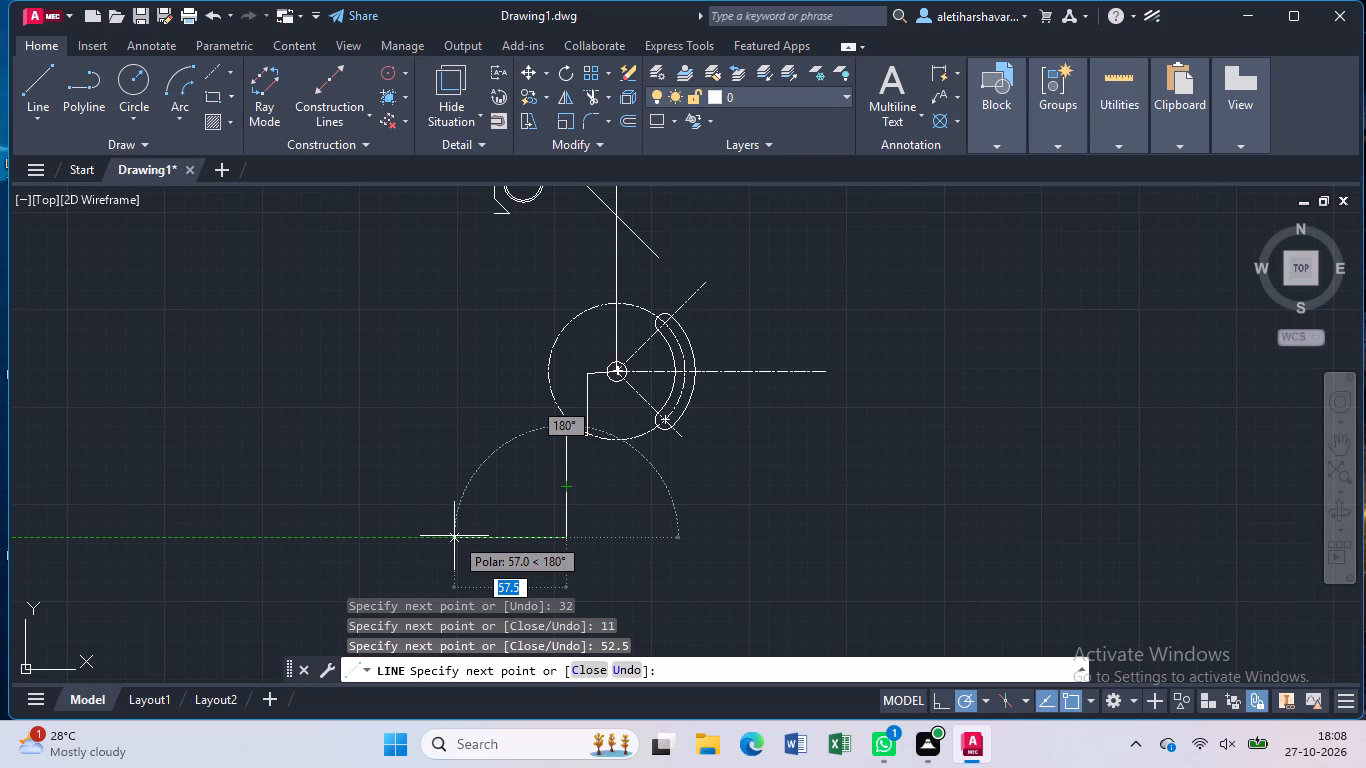
Draw connected lines from the small circle's centre: 25 units horizontally left, 51 units straight up, and about 32 units further up.
key(Escape)
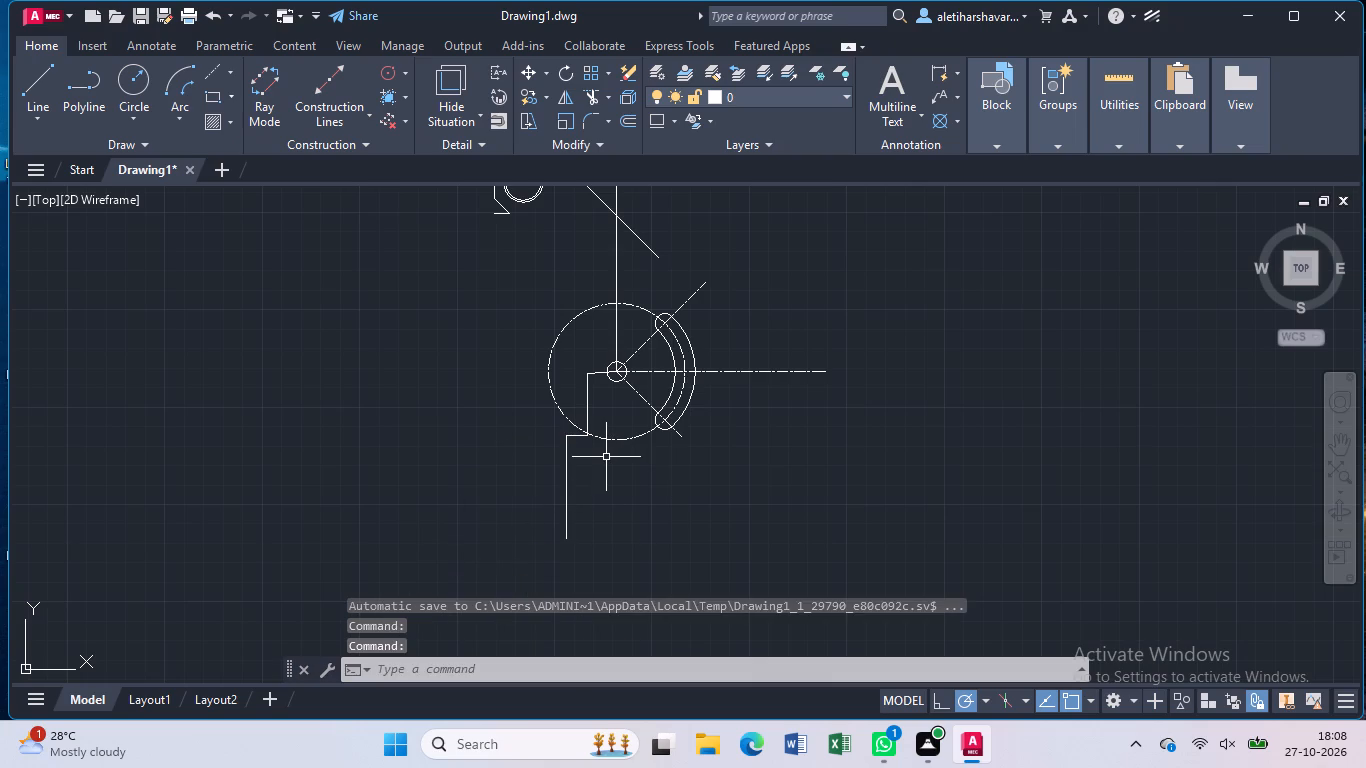
middle_drag(606, 457, 630, 525)
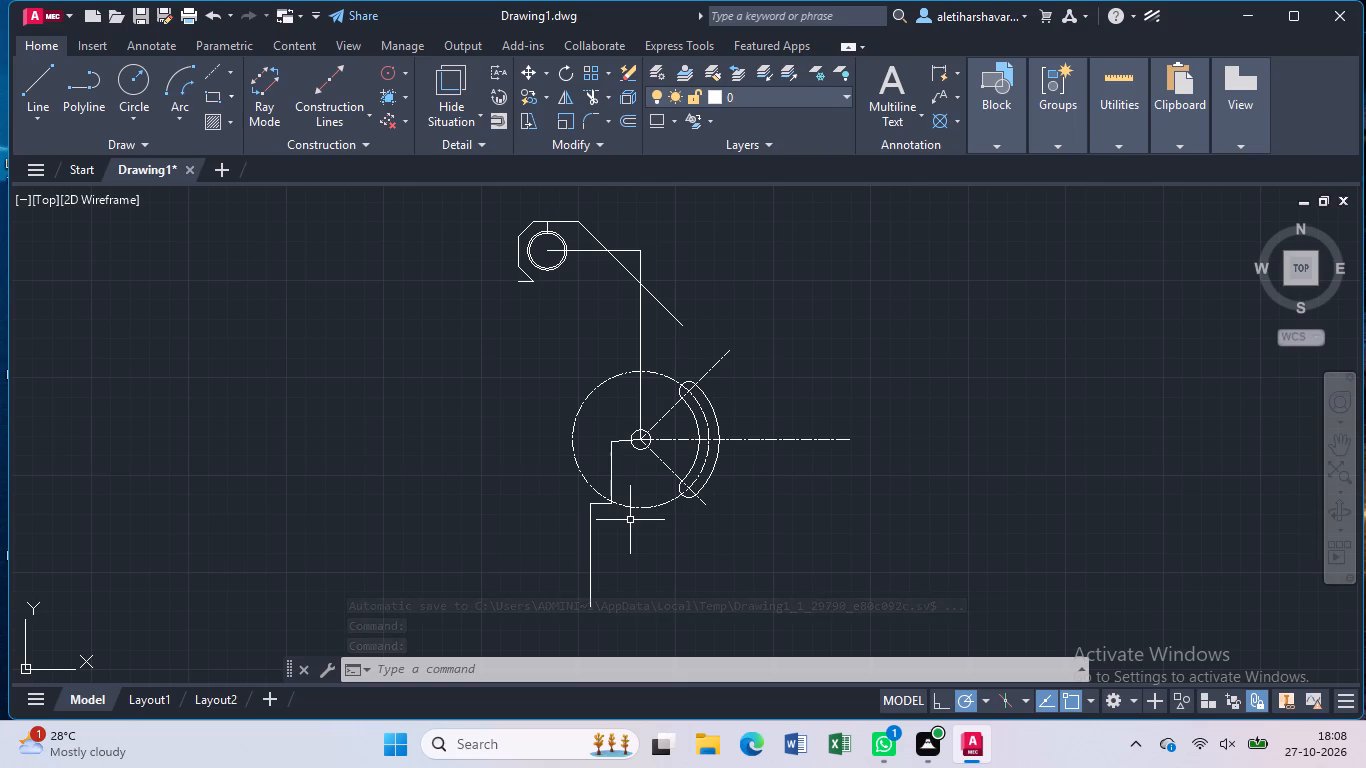
key(l)
key(Return)
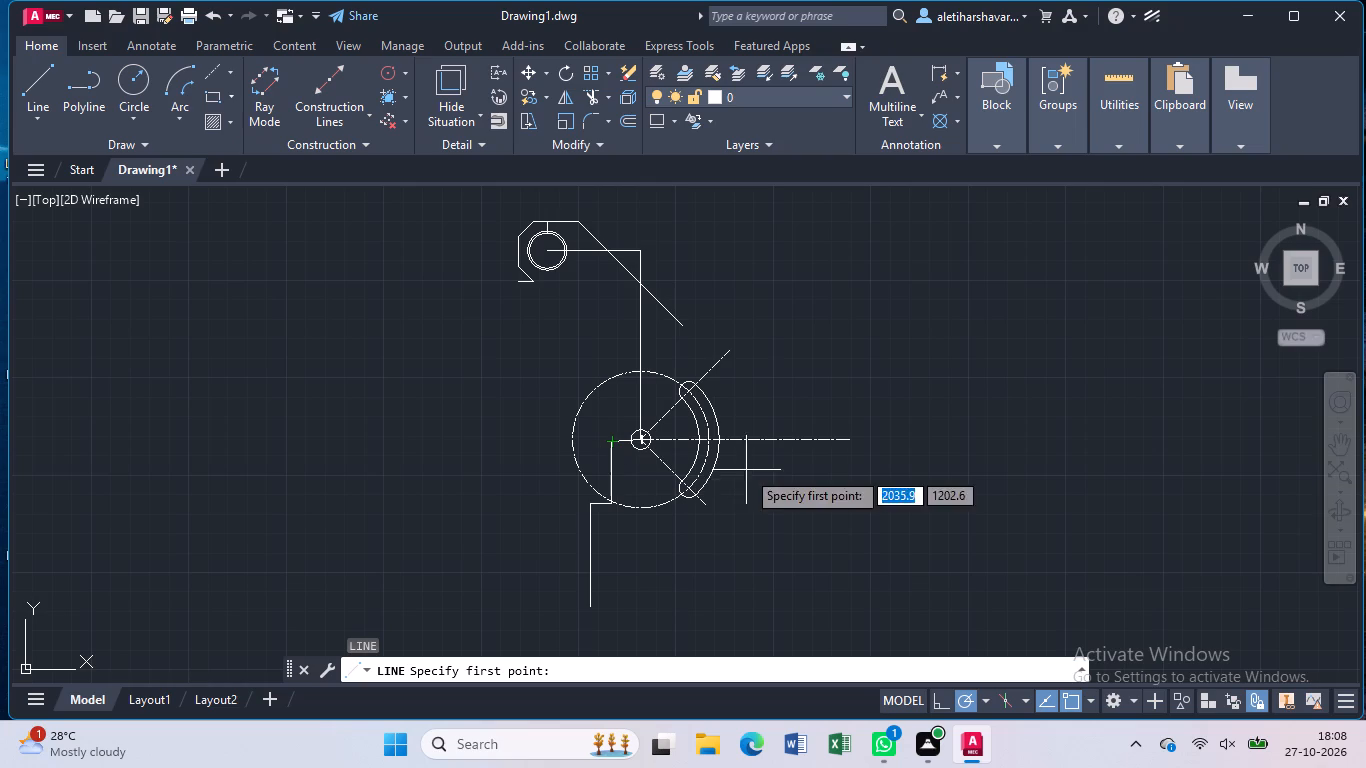
click(637, 441)
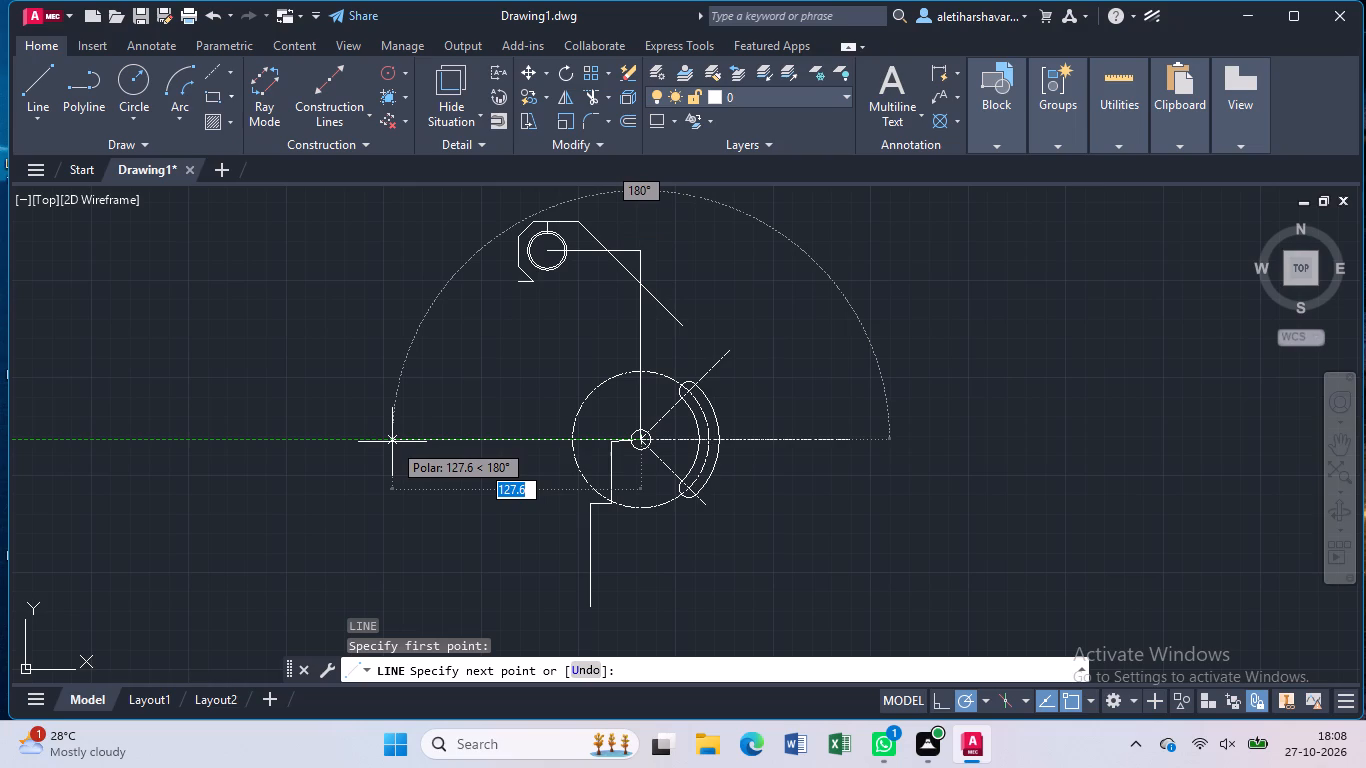
text(25)
key(Return)
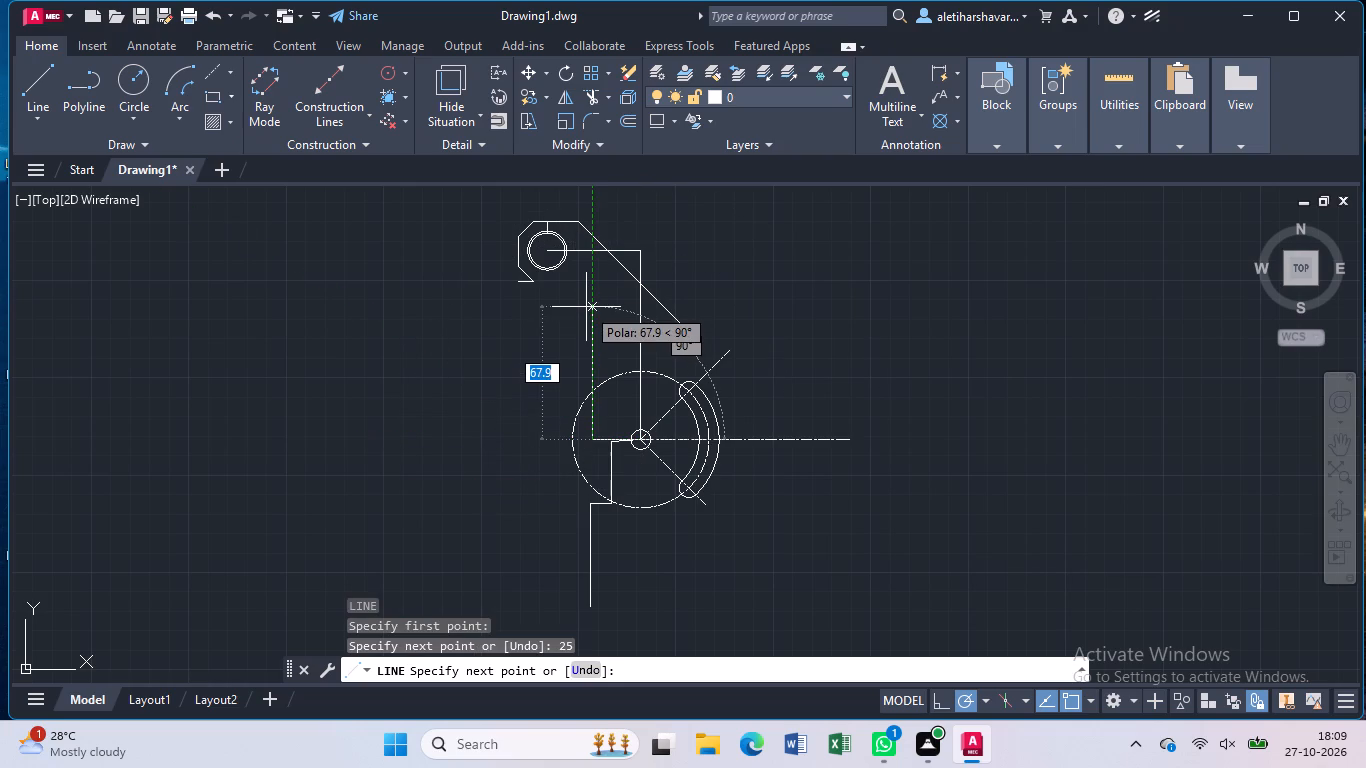
key(5)
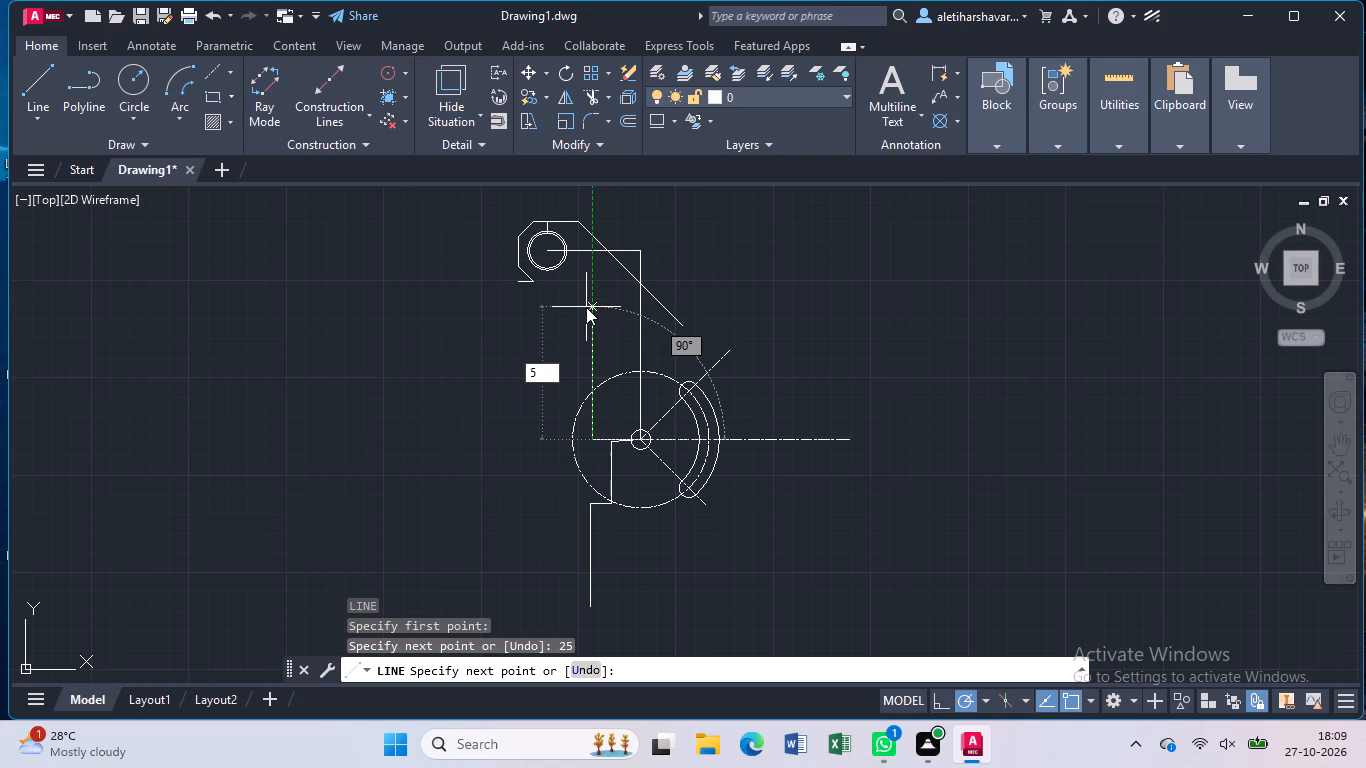
key(1)
key(Return)
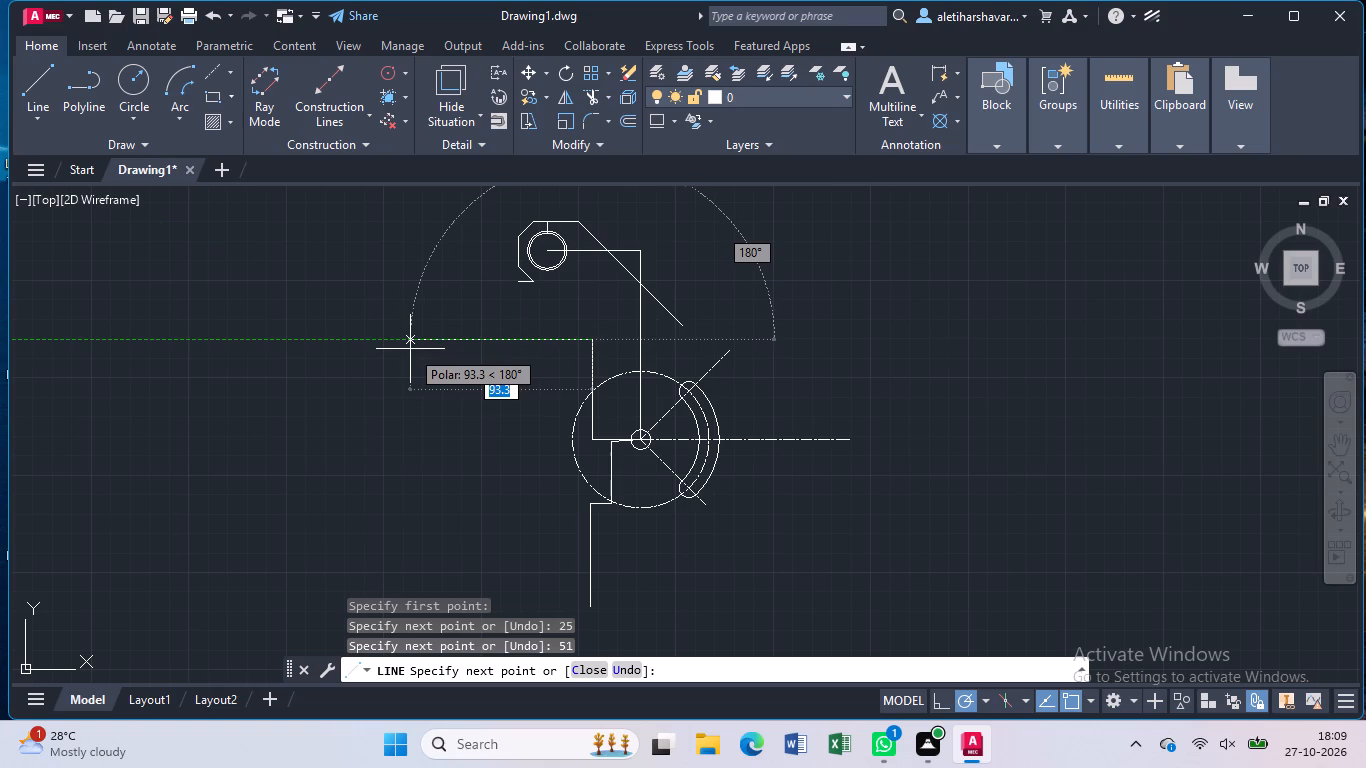
click(588, 277)
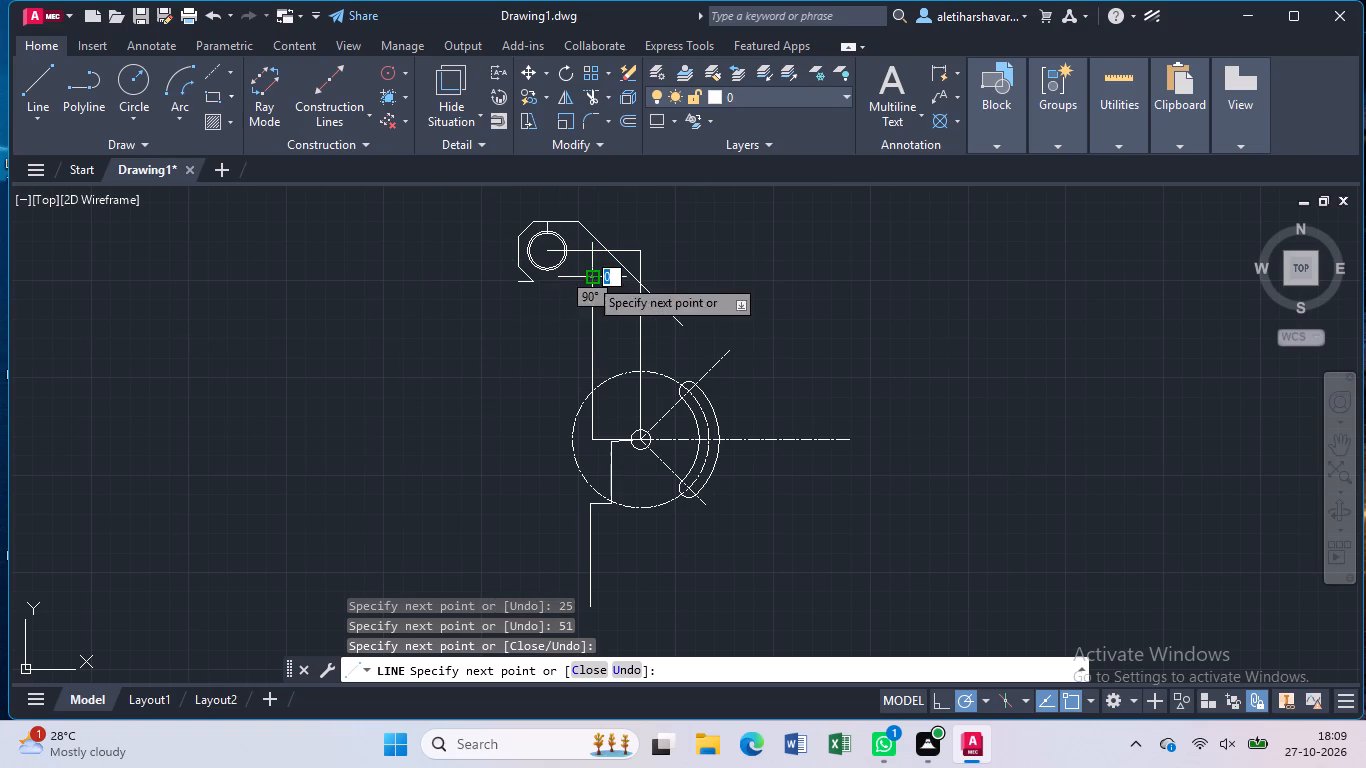
key(Escape)
Draw a horizontal line about 35 units right from the lower end of the upper-left angled corner, crossing the new vertical line.
key(l)
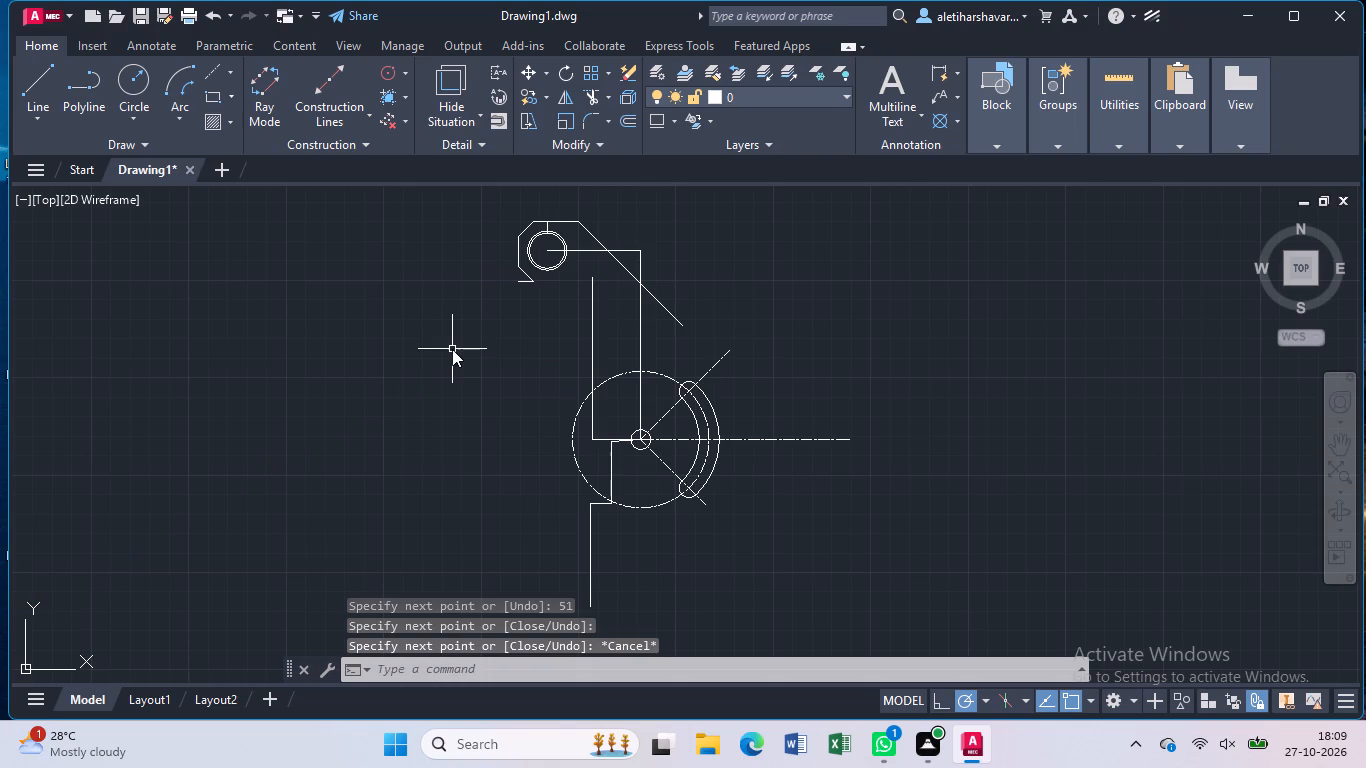
key(Return)
scroll(452, 349, up, 1)
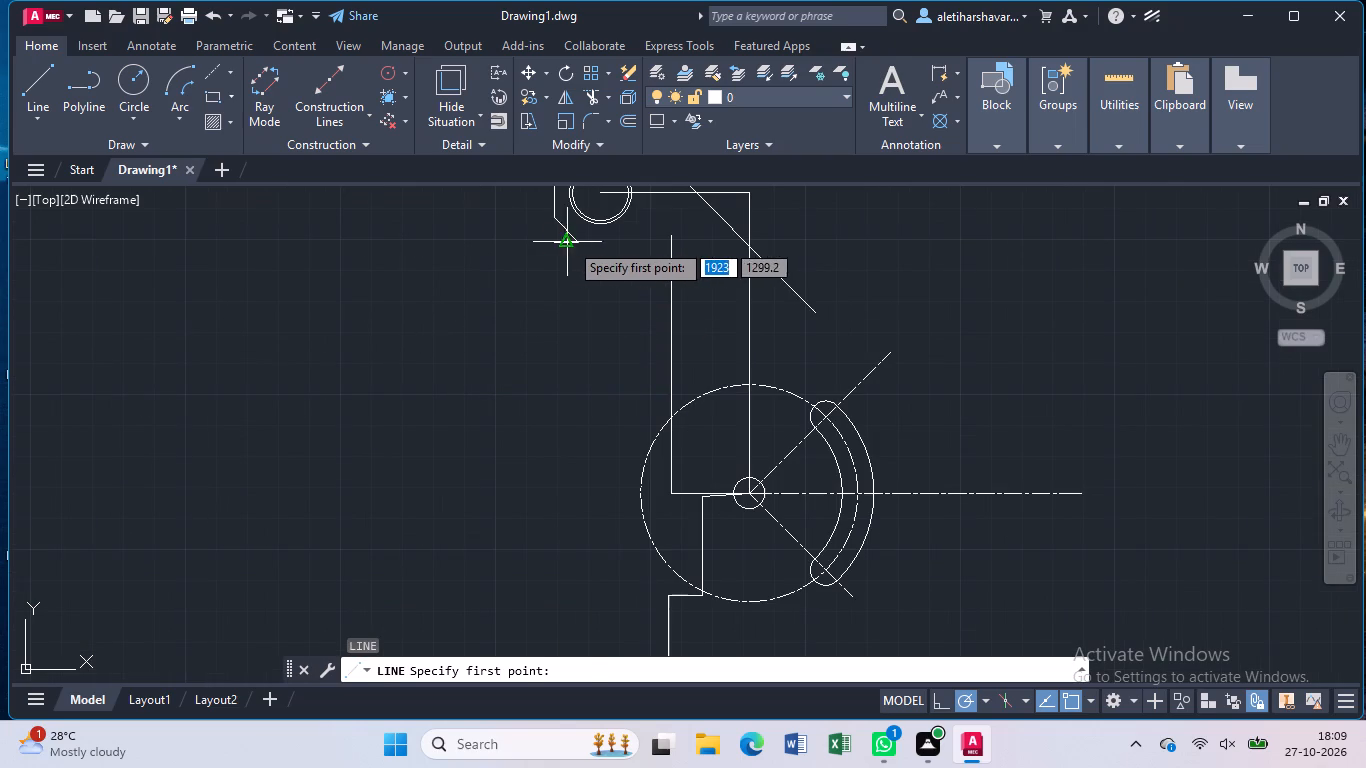
click(576, 242)
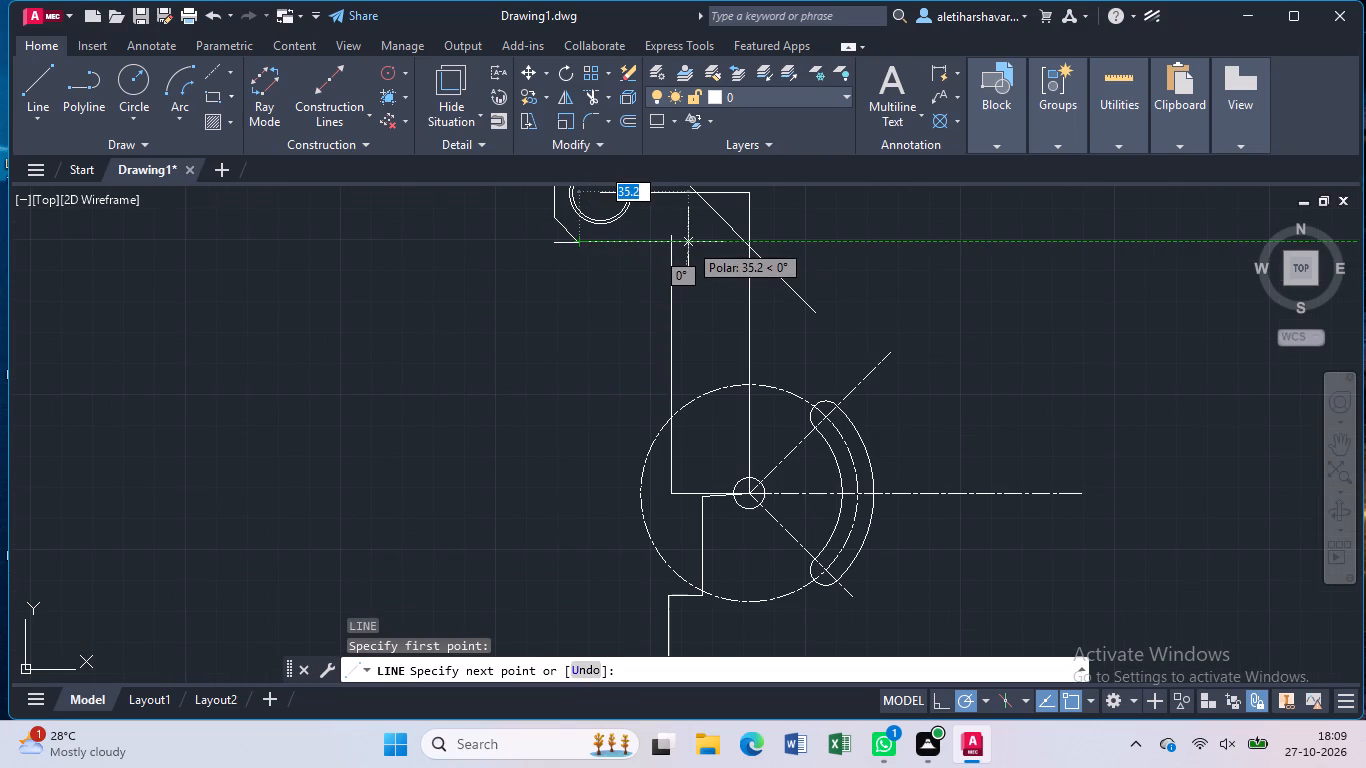
click(689, 242)
key(Escape)
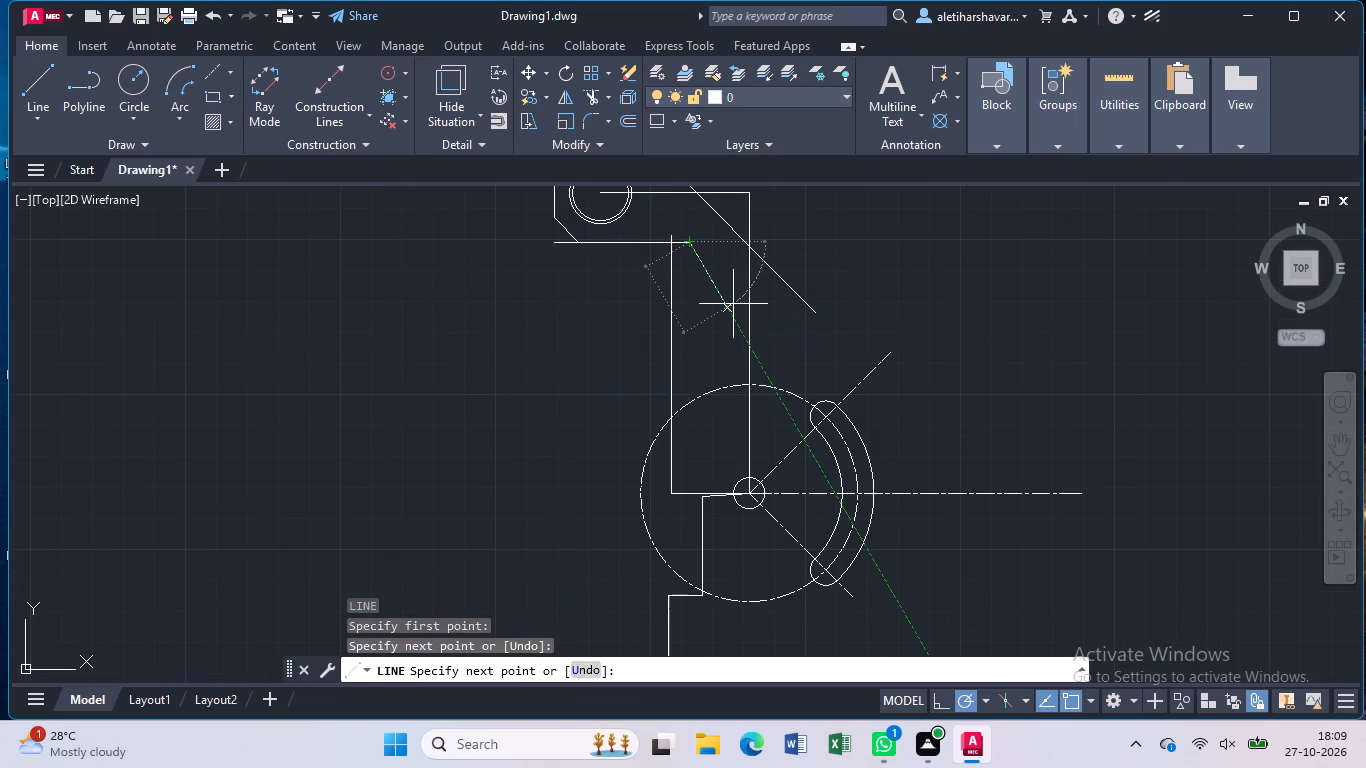
Trim the overhangs where the horizontal and vertical lines cross, and remove the stub left of the angled corner.
text(tr)
key(Return)
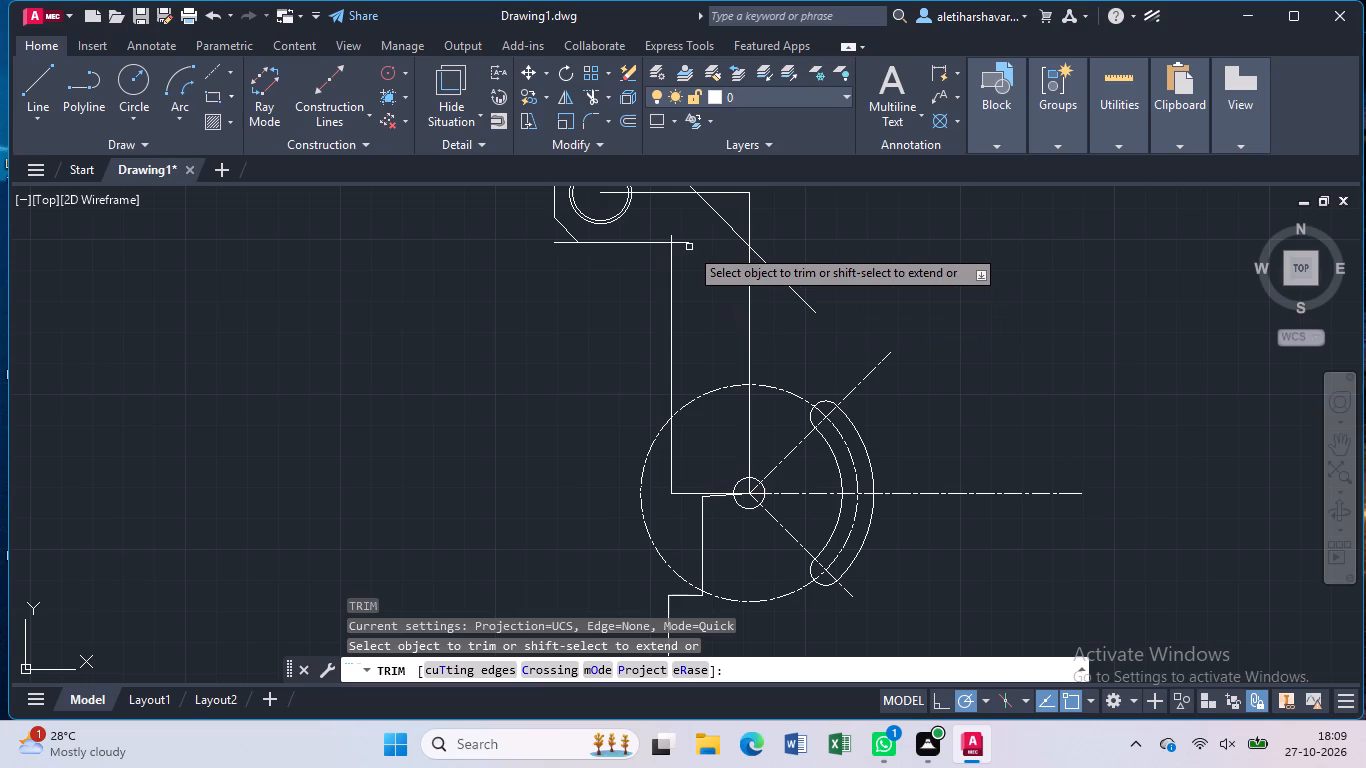
click(680, 245)
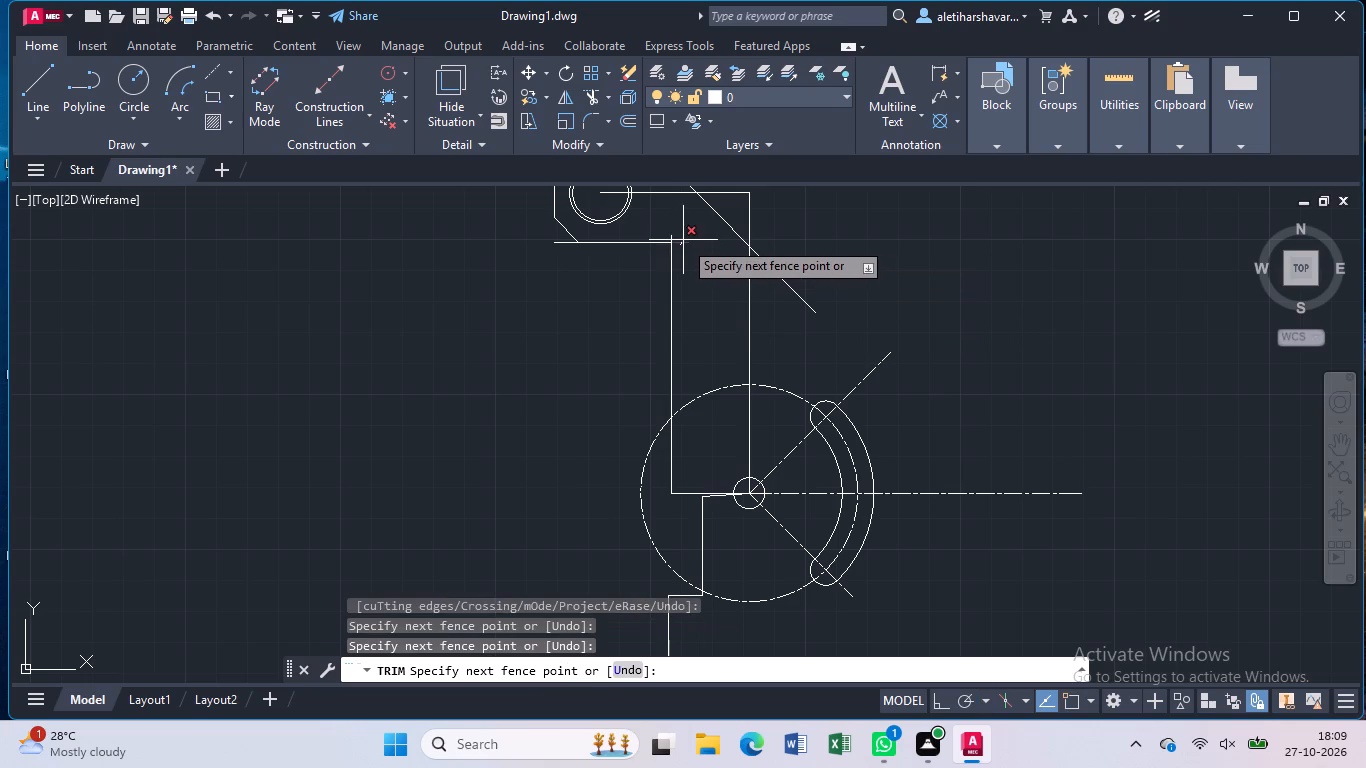
click(683, 240)
click(672, 235)
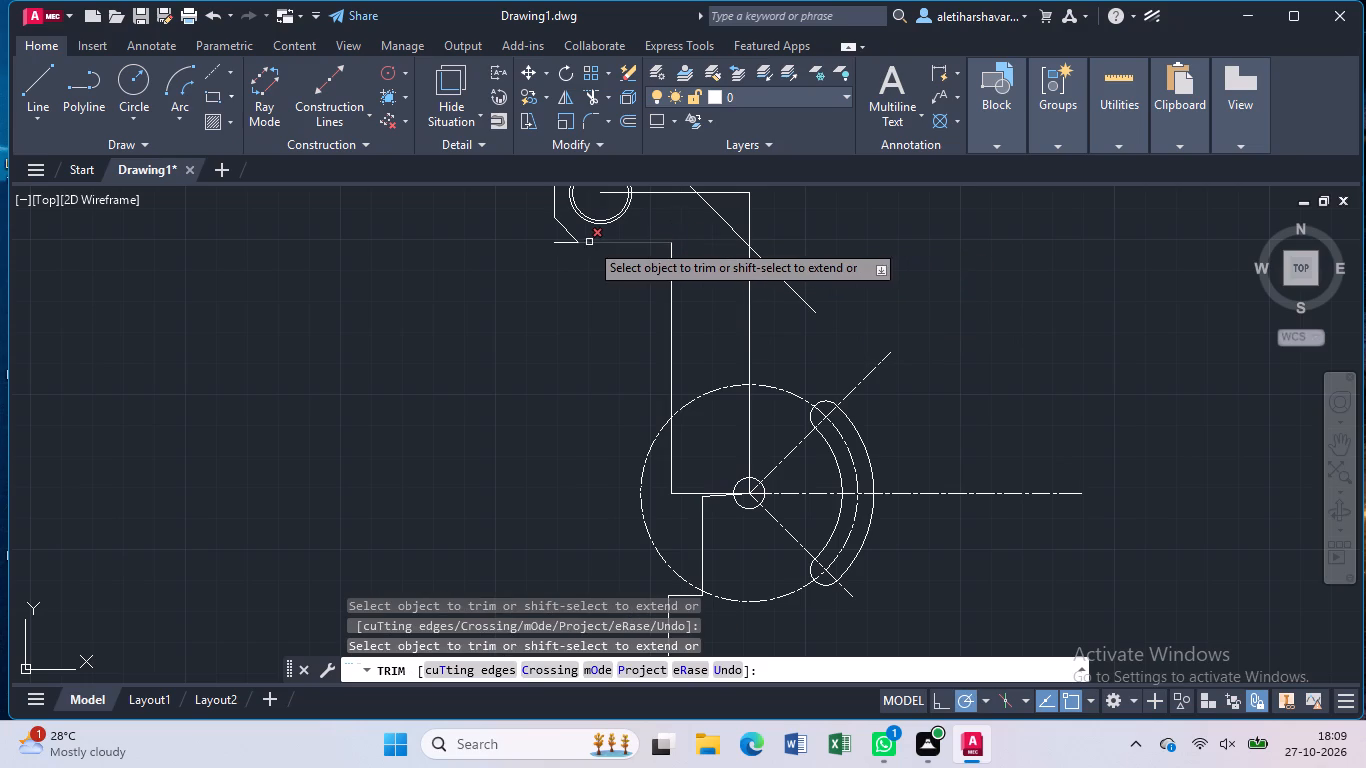
click(564, 242)
key(Escape)
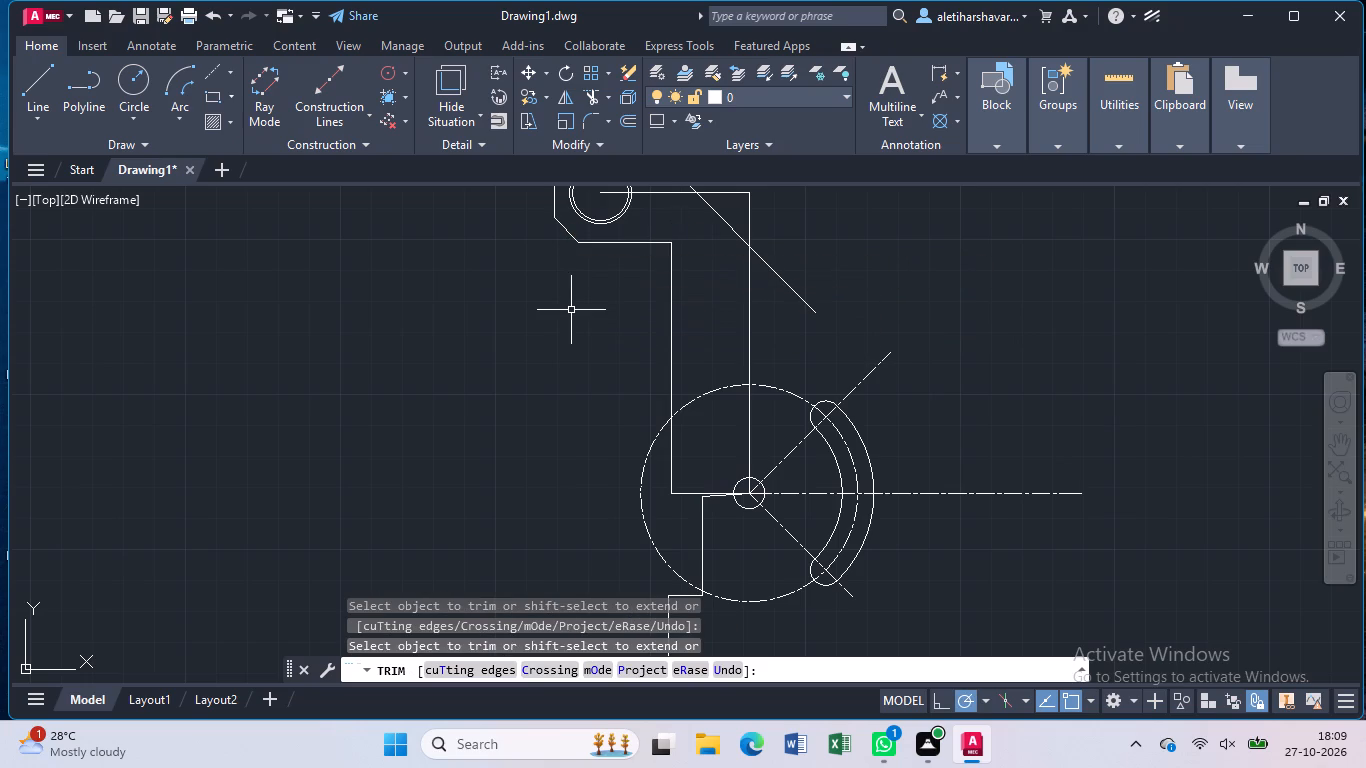
Fillet the corner between the horizontal line below the concentric circles and the vertical line with radius 10.
key(f)
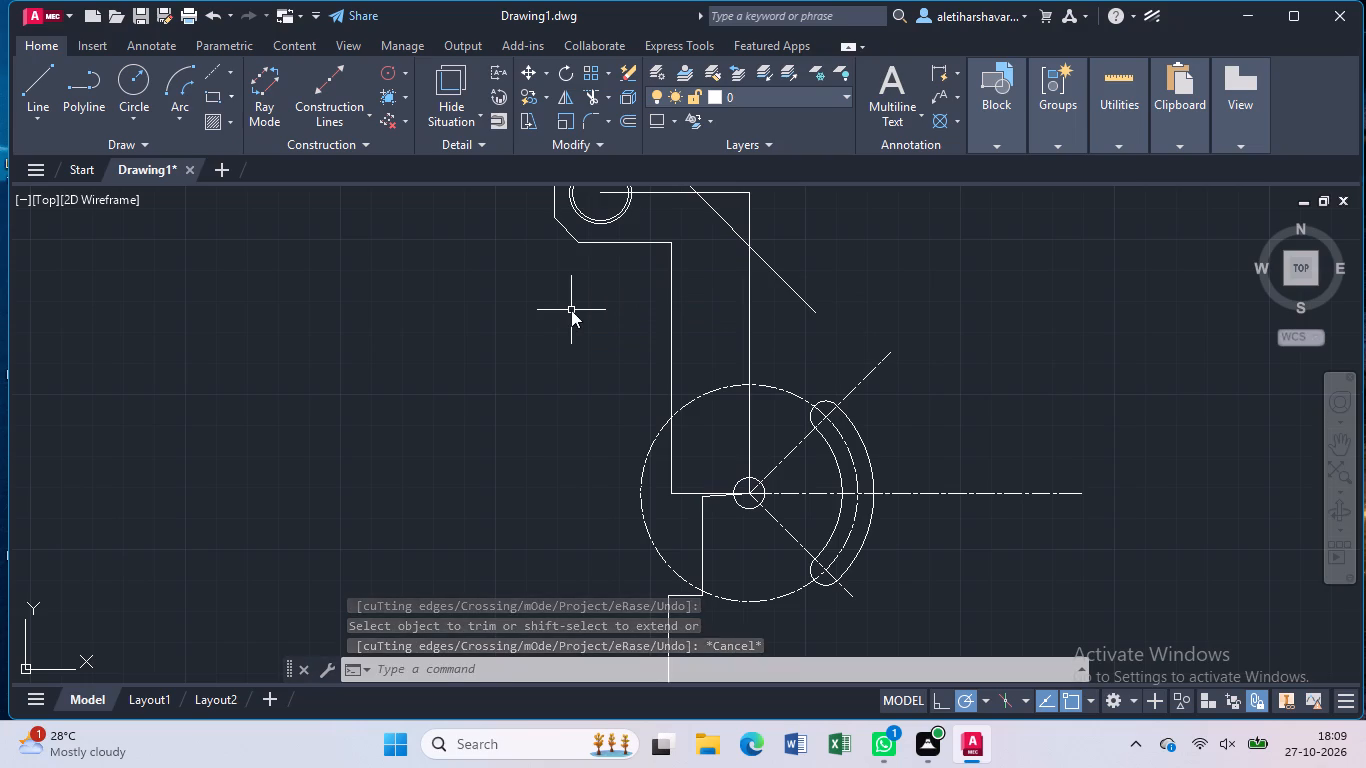
key(Return)
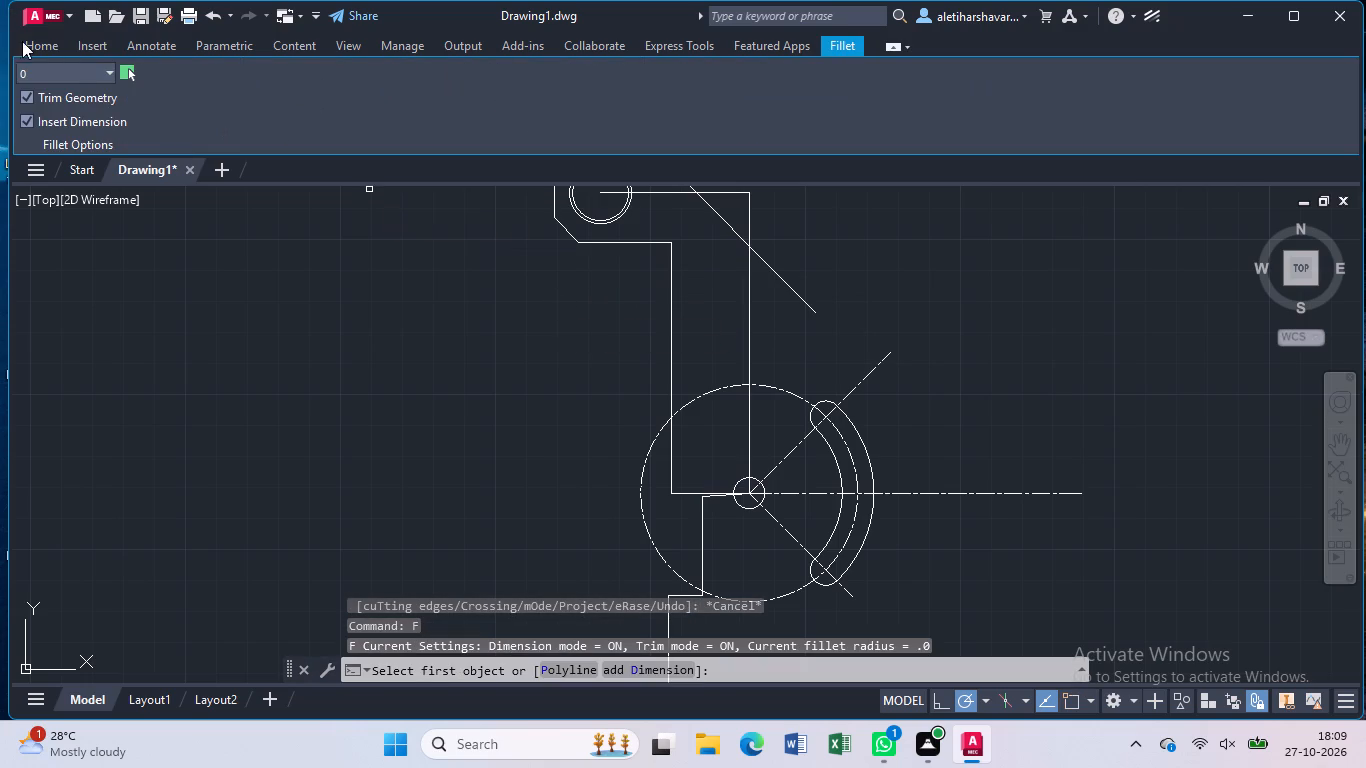
click(54, 69)
key(BackSpace)
text(10)
key(Return)
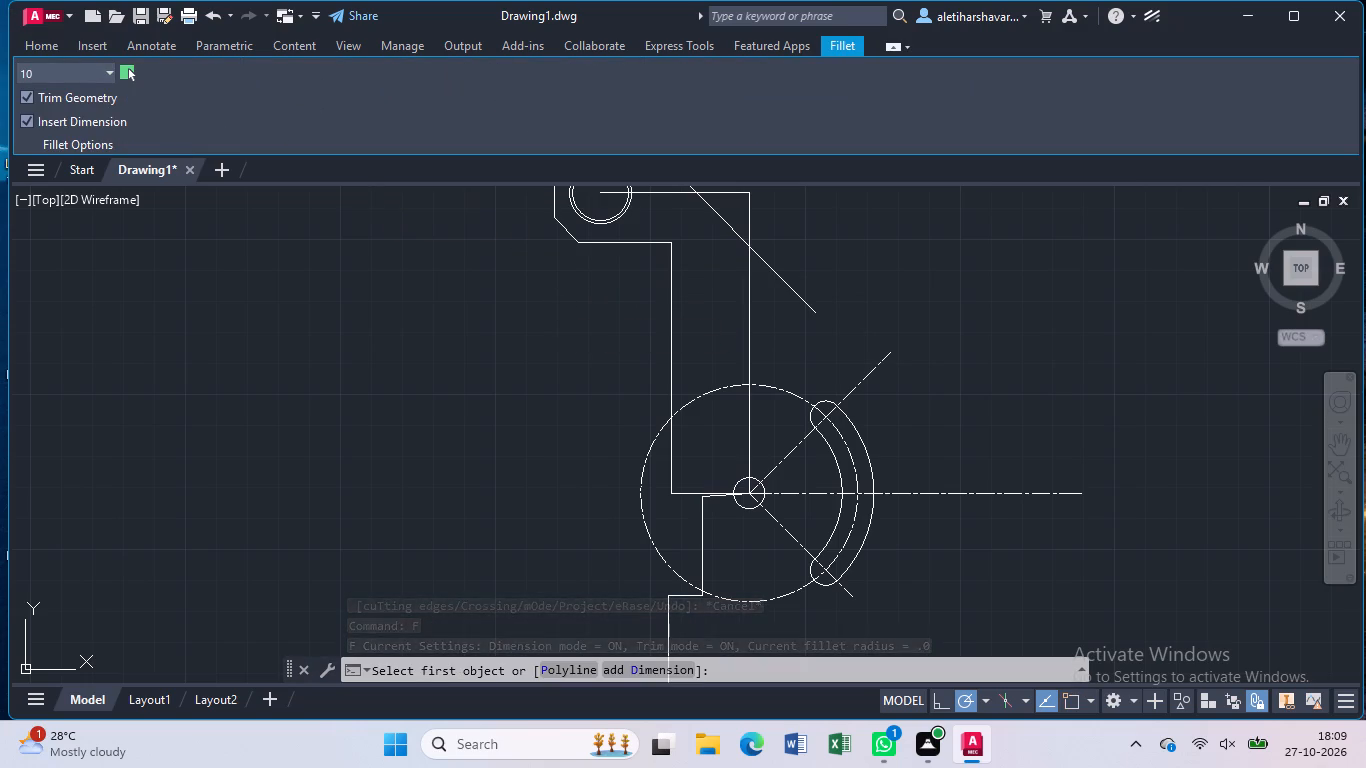
click(632, 243)
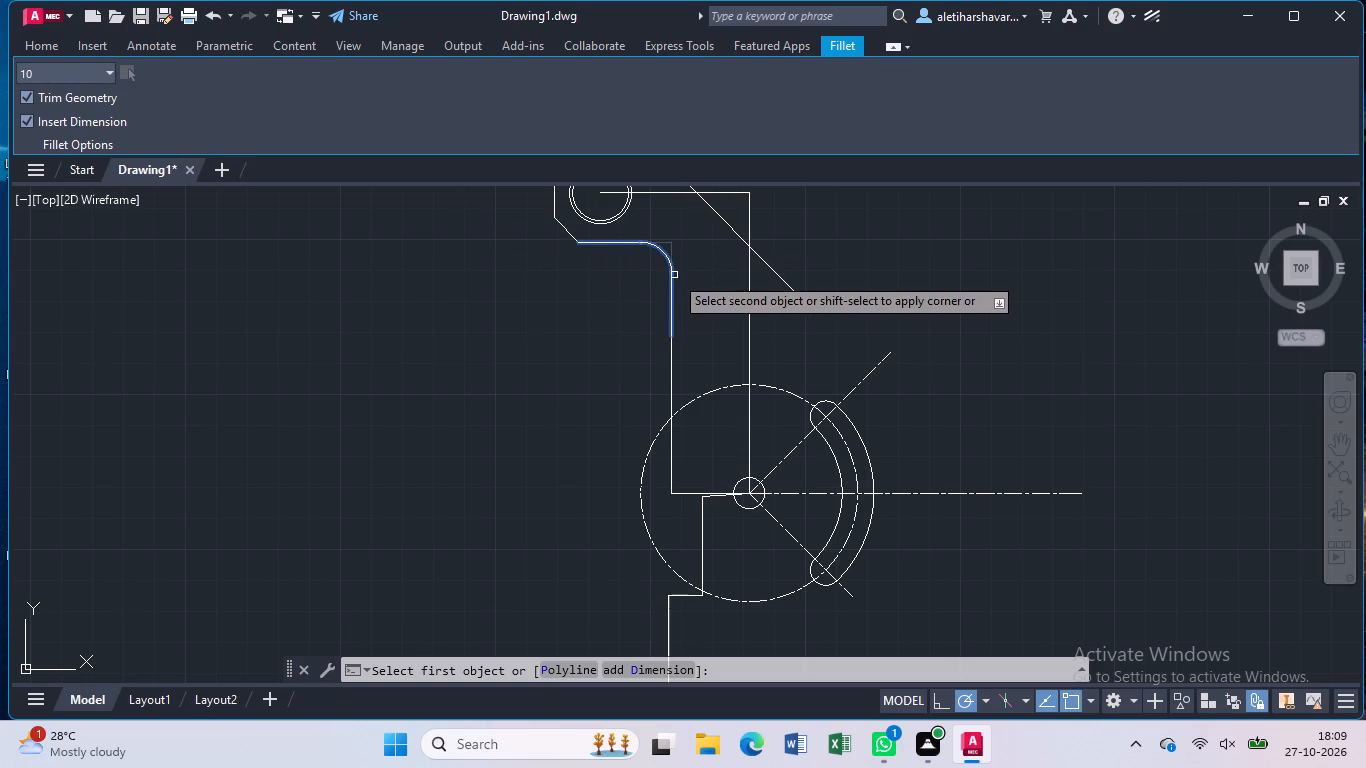
click(674, 275)
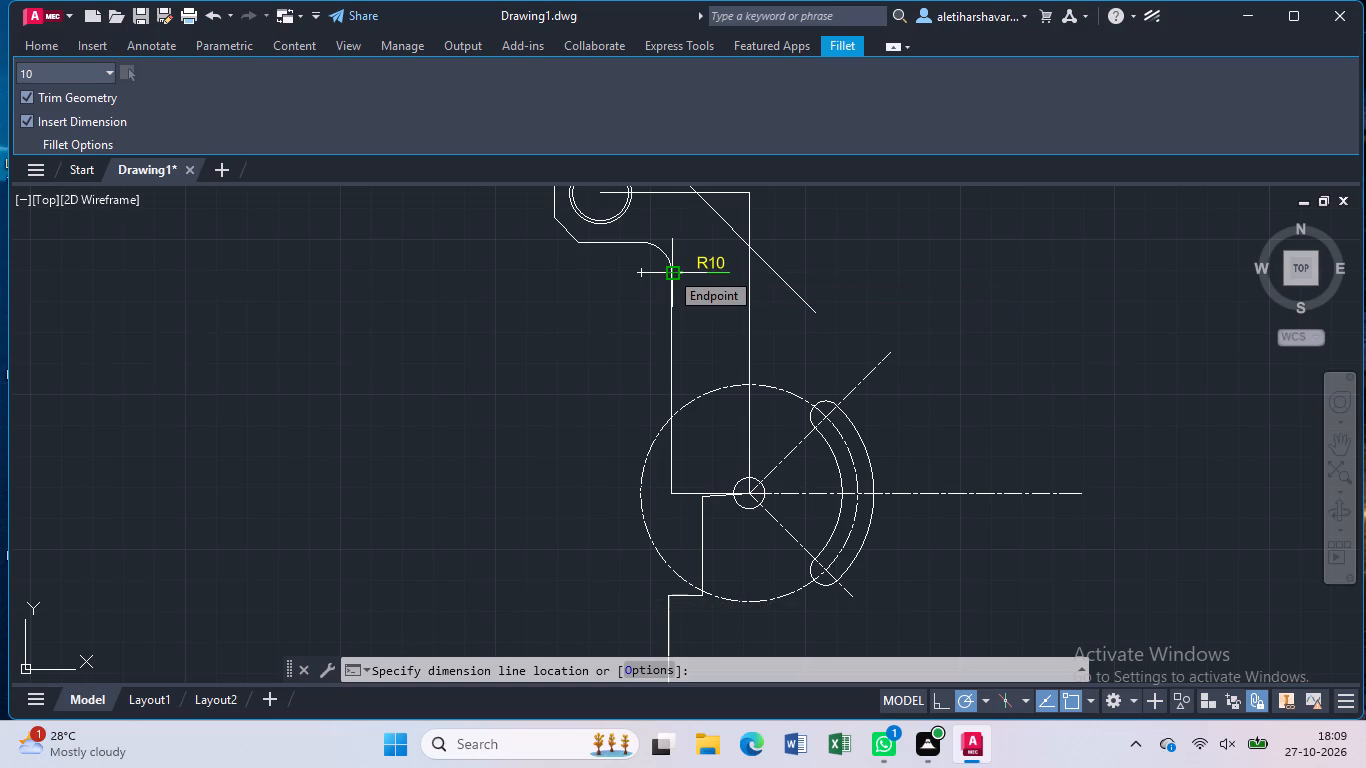
click(668, 269)
key(Escape)
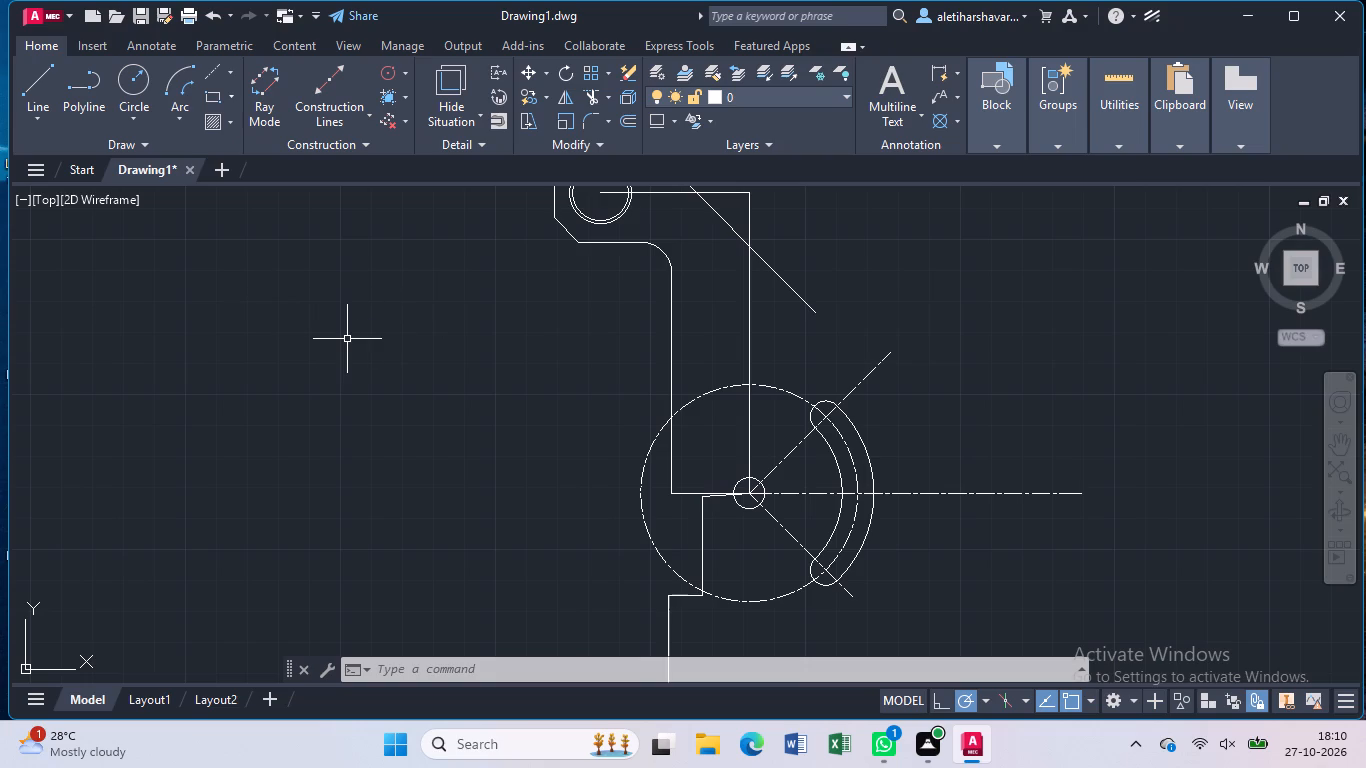
Remove the 51-unit lower vertical segment and the 25-unit horizontal line to the small circle's centre with Trim.
text(tr)
key(Return)
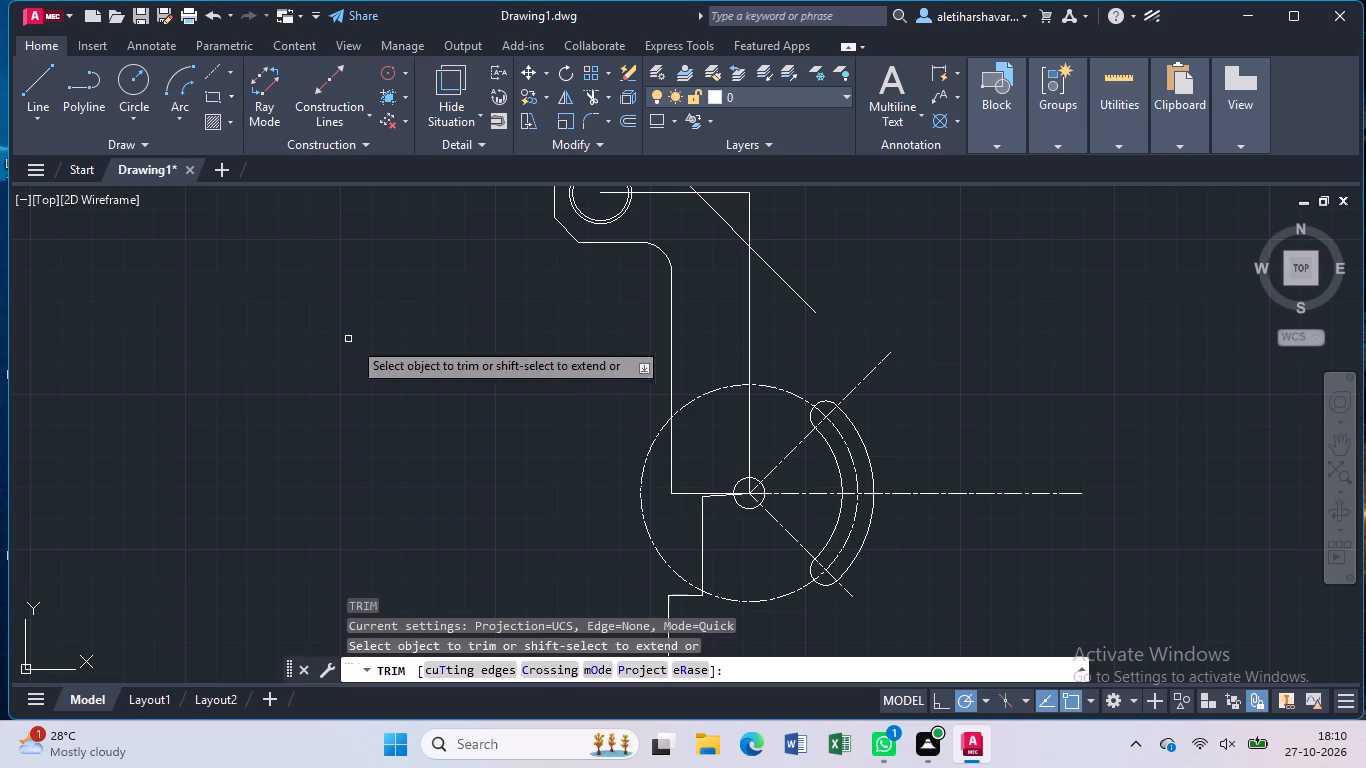
click(673, 365)
click(672, 438)
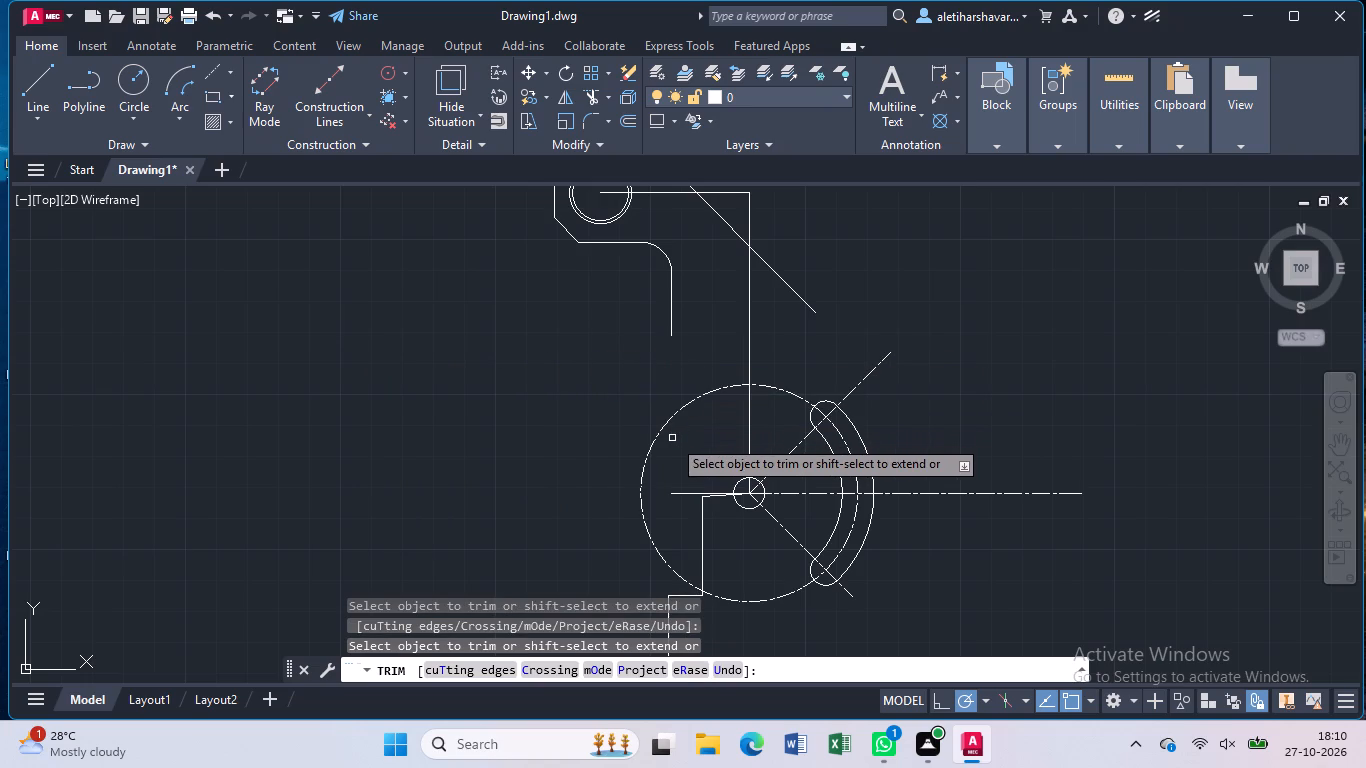
click(680, 494)
key(Escape)
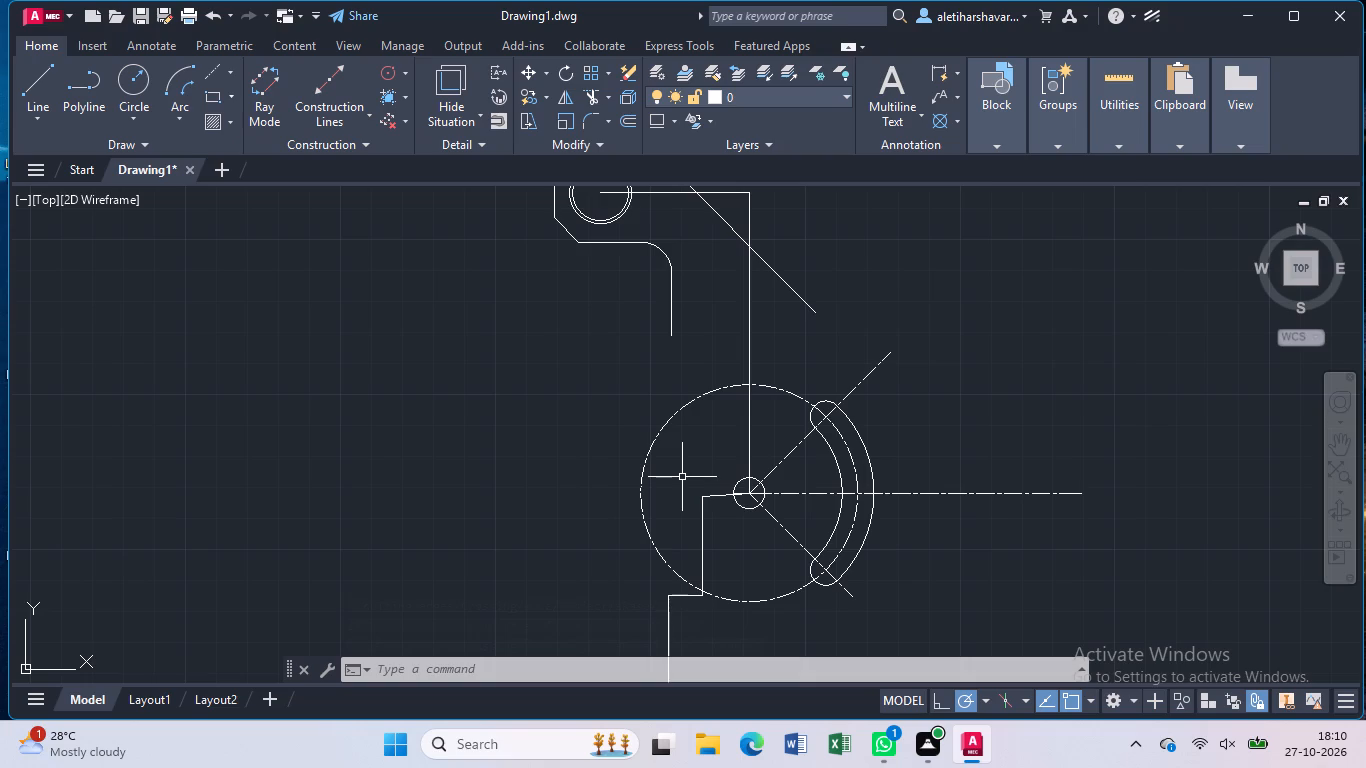
Draw a vertical line about 62 units up from the top end of the 32-unit segment in the stepped outline.
key(l)
key(Return)
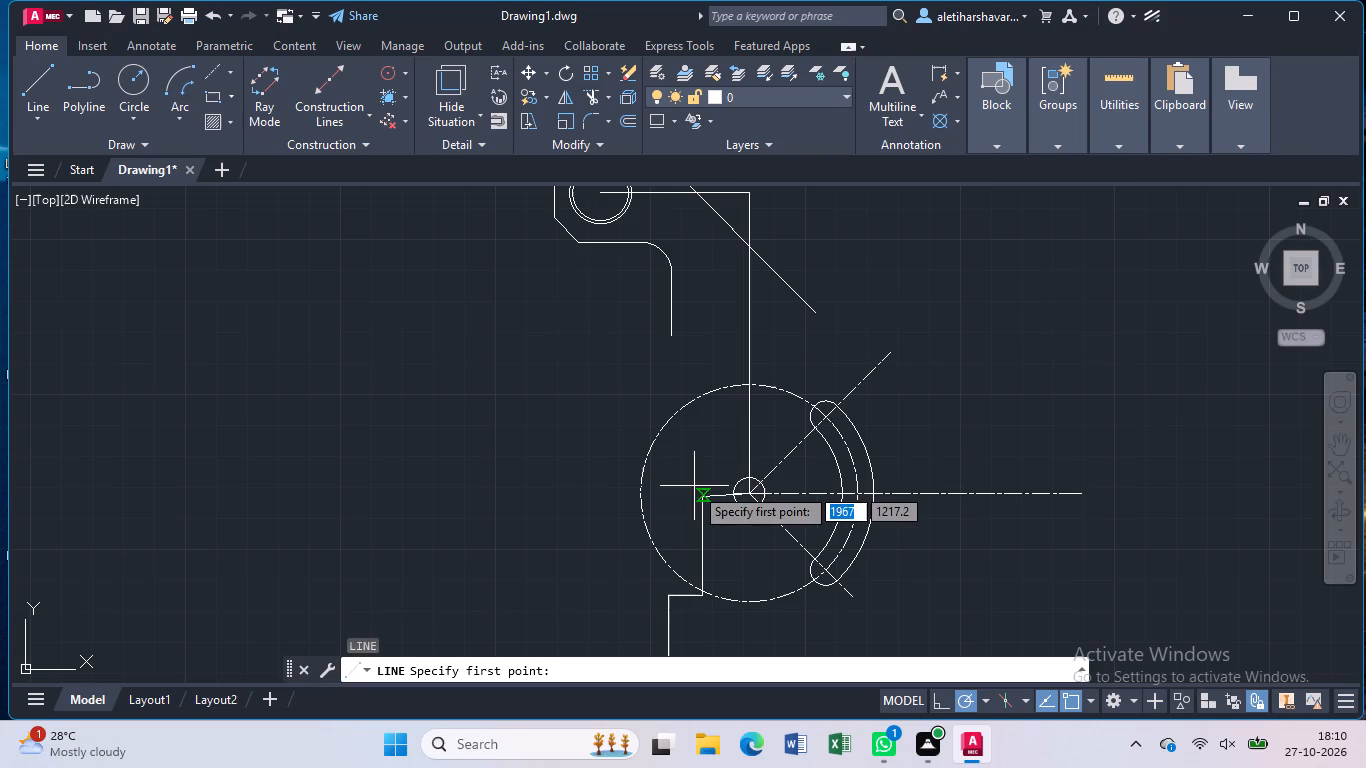
click(702, 501)
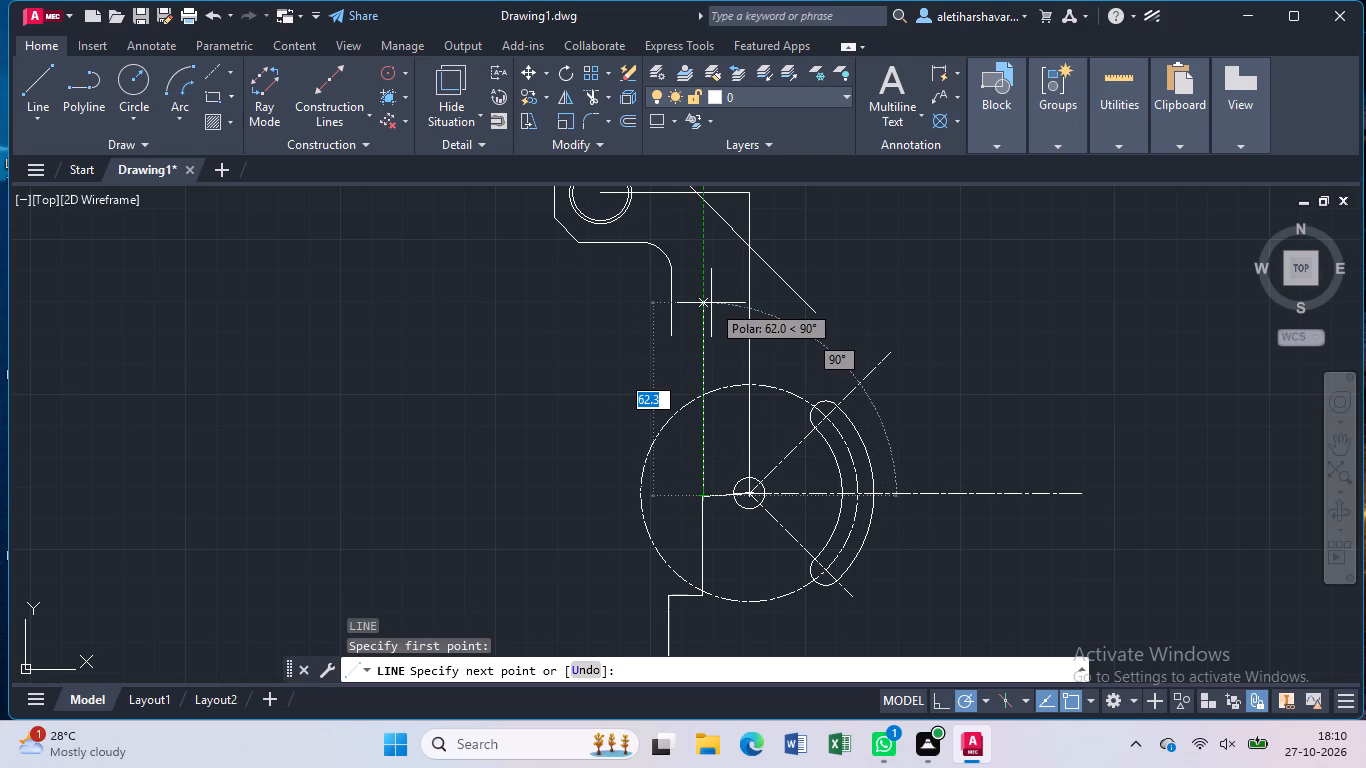
click(711, 303)
key(Escape)
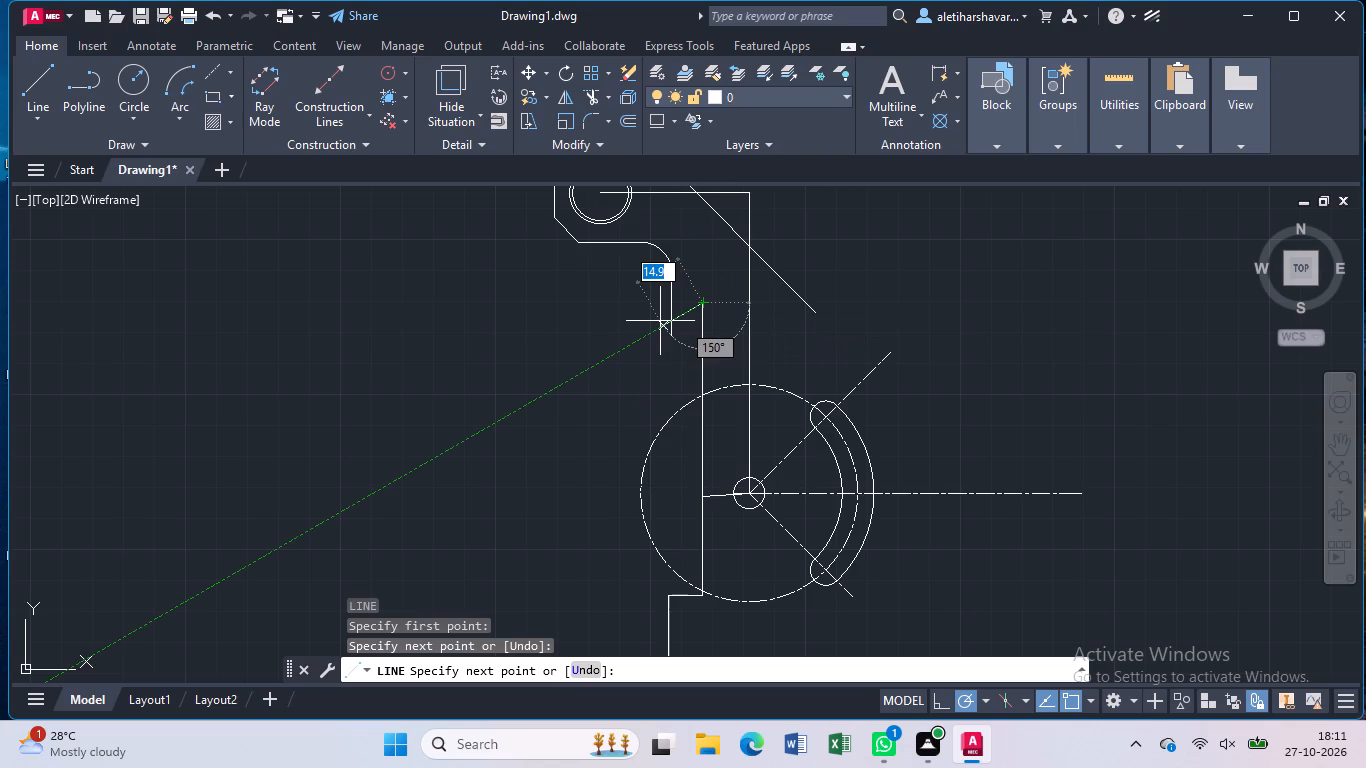
Draw a horizontal line about 17 units right from the lower end of the filleted vertical line, crossing the new vertical line.
key(l)
key(Return)
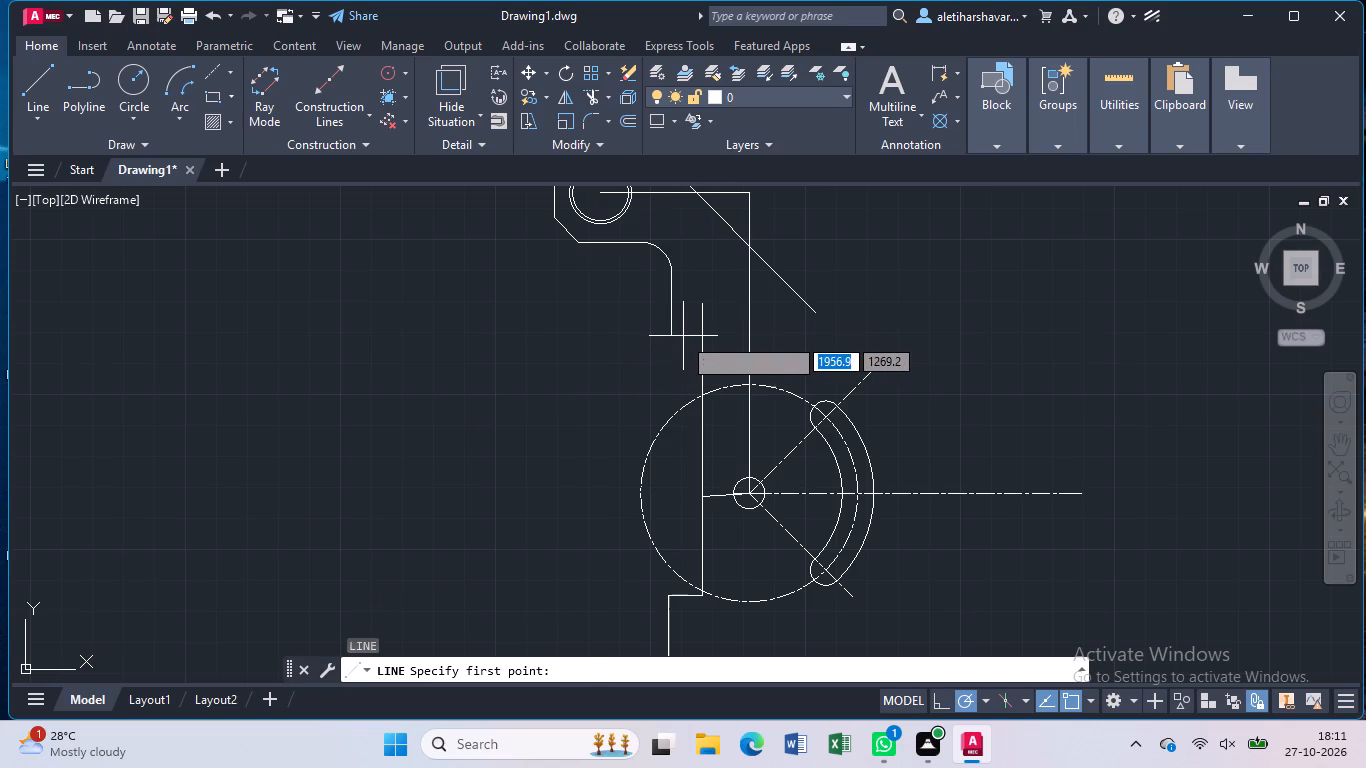
click(677, 337)
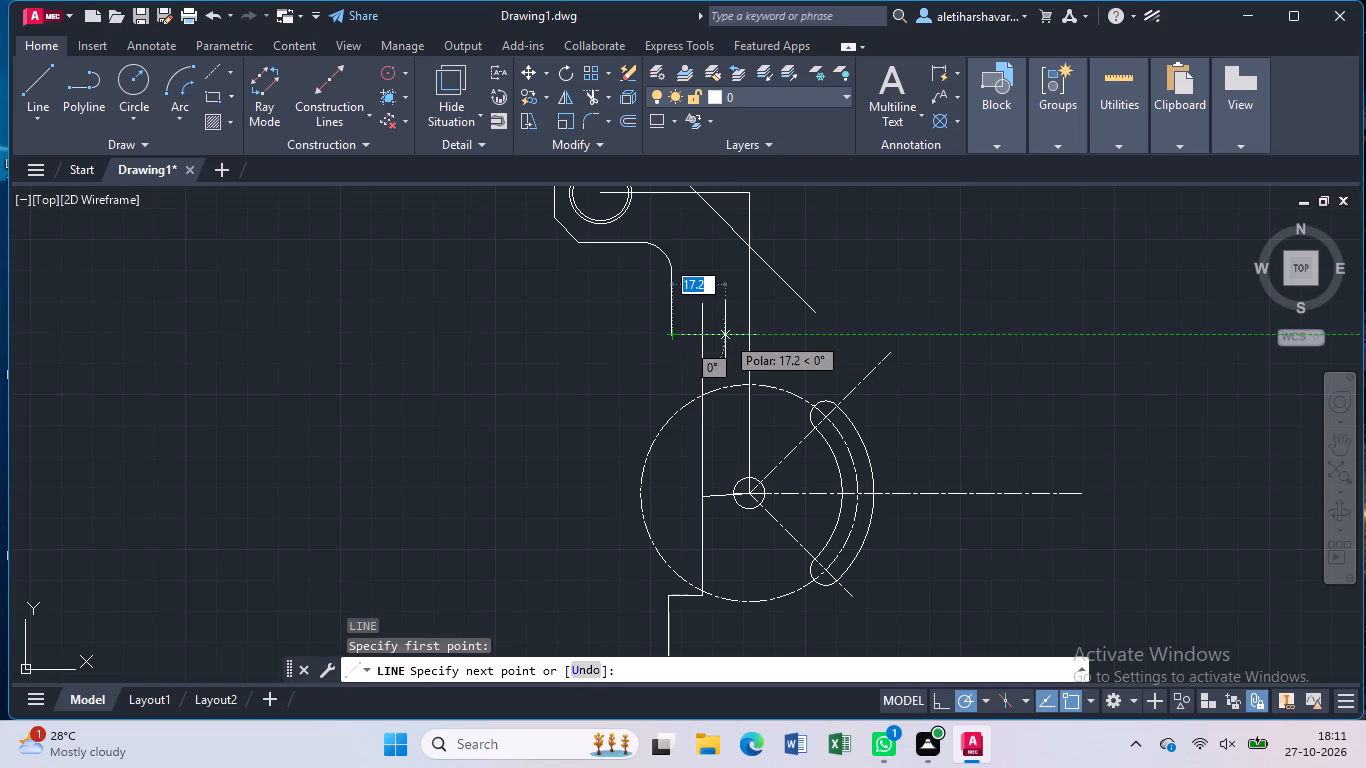
click(725, 335)
key(Escape)
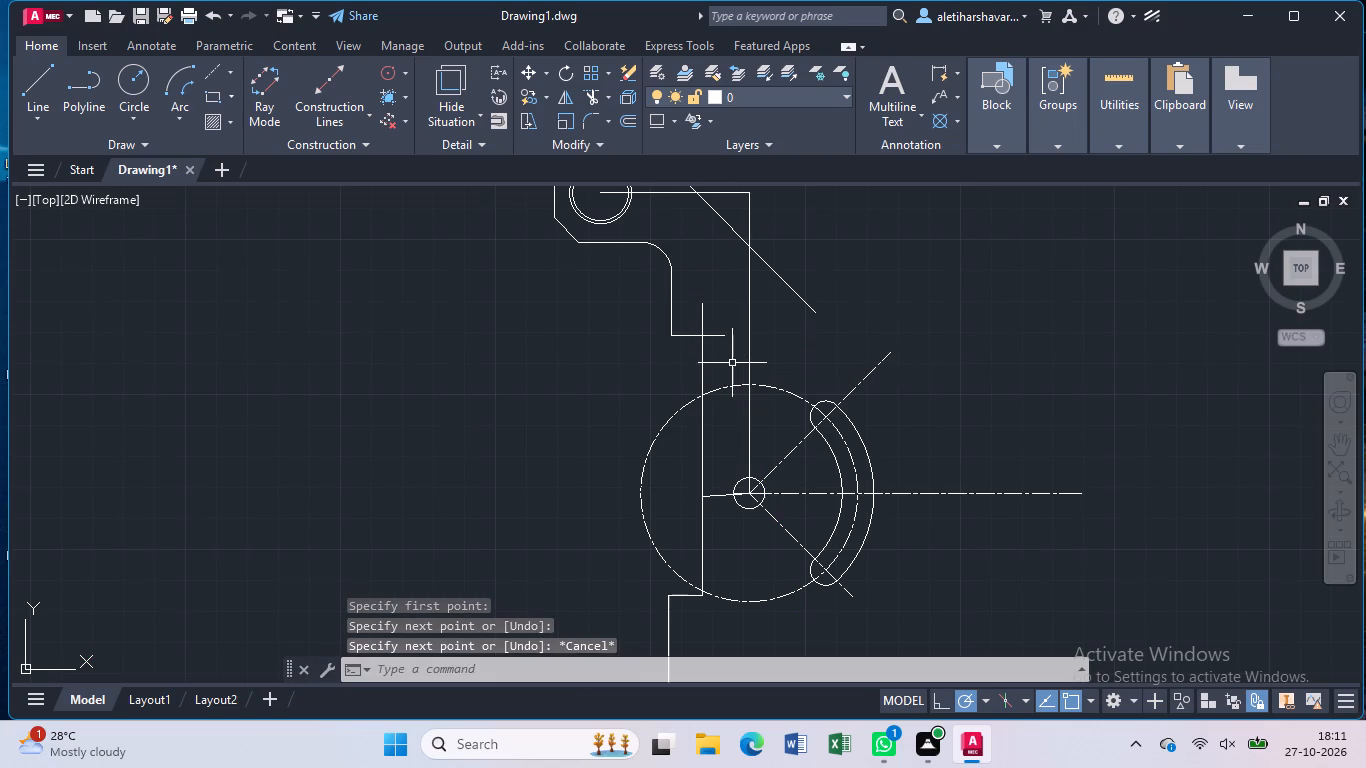
Trim the overhanging ends of the short horizontal line and the long vertical line to form a clean step corner.
text(tr)
key(Return)
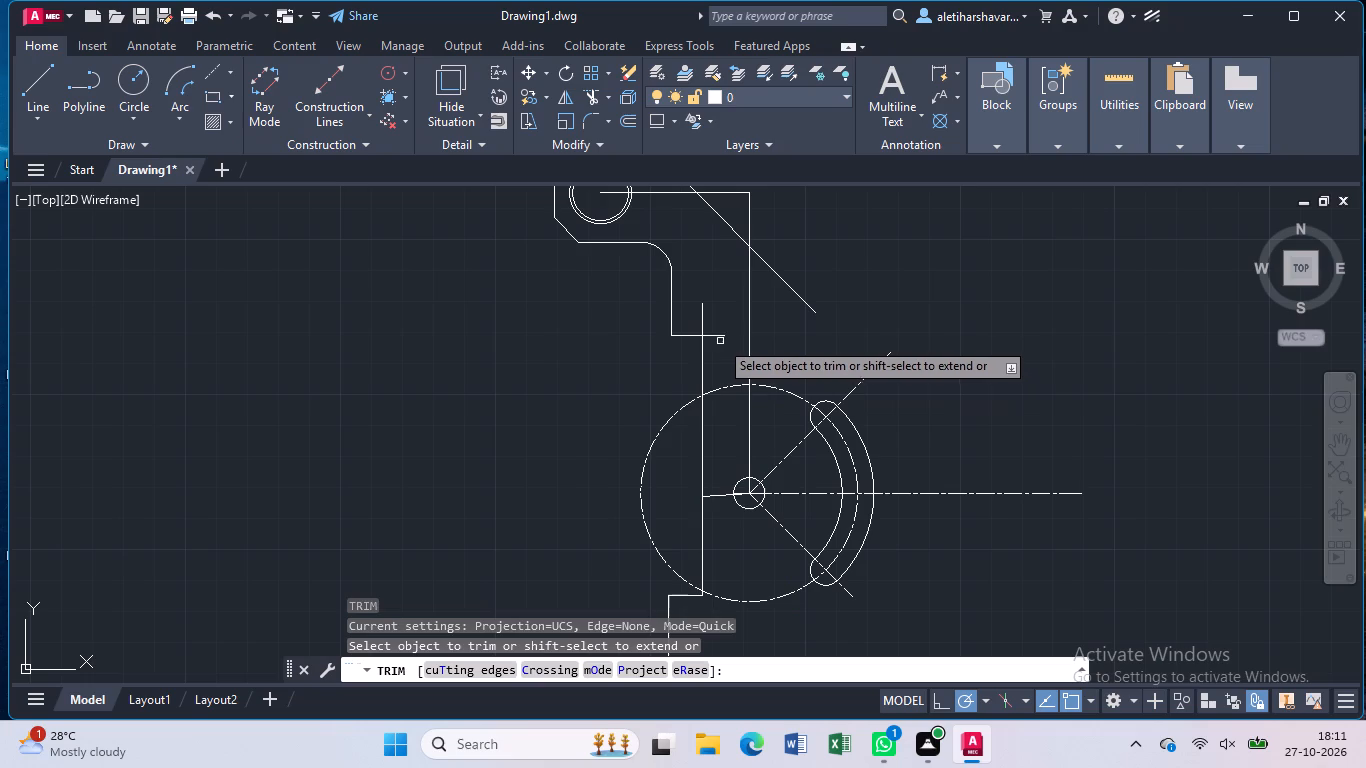
click(716, 335)
click(701, 318)
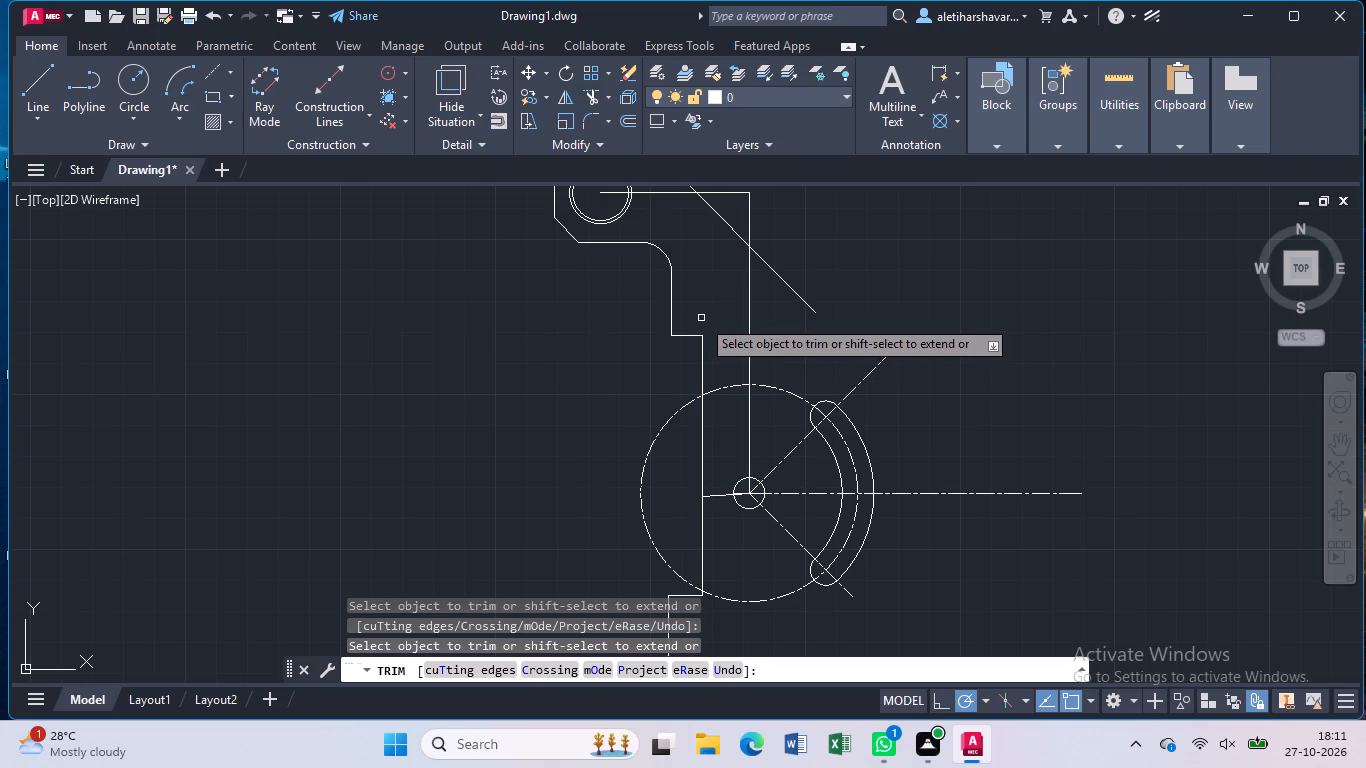
key(Escape)
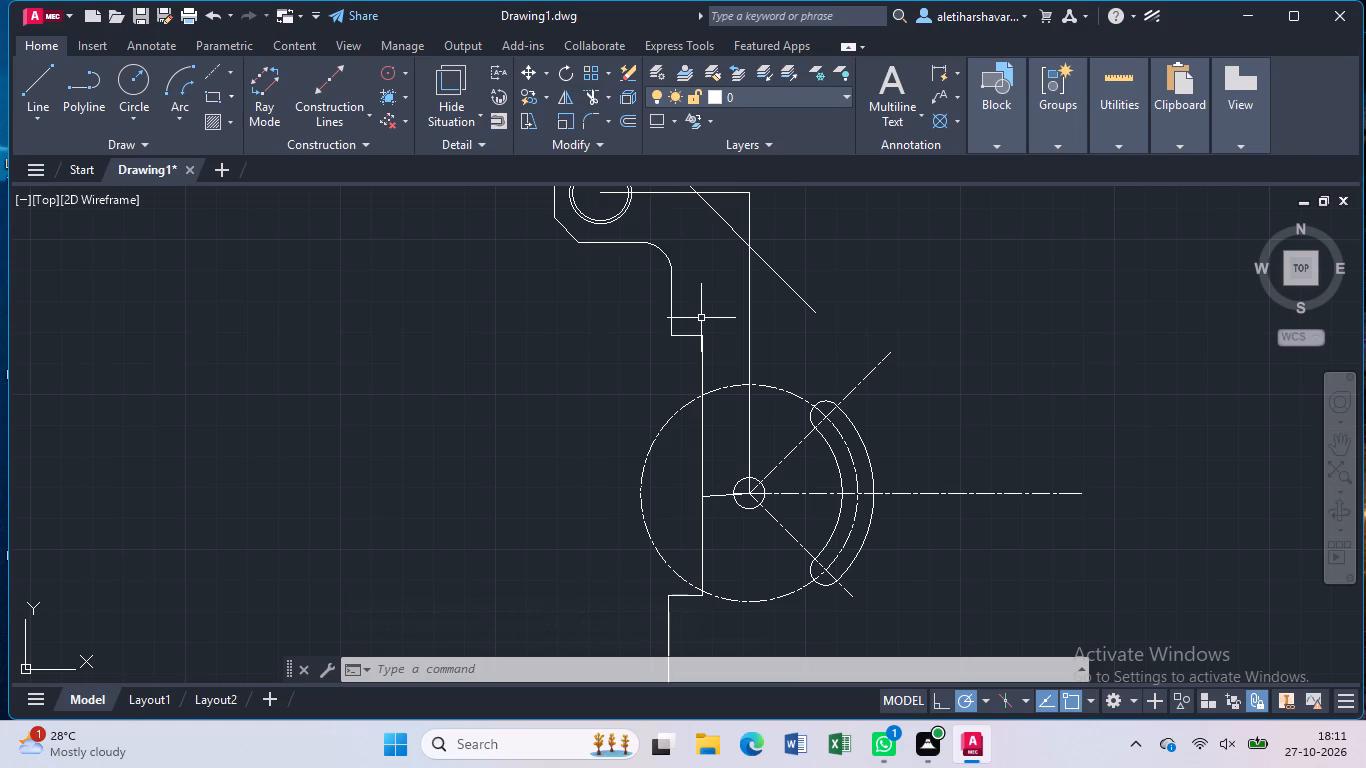
Fillet the upper step corner, between the short horizontal line and the long vertical line, at radius 10 without a dimension.
key(f)
key(Return)
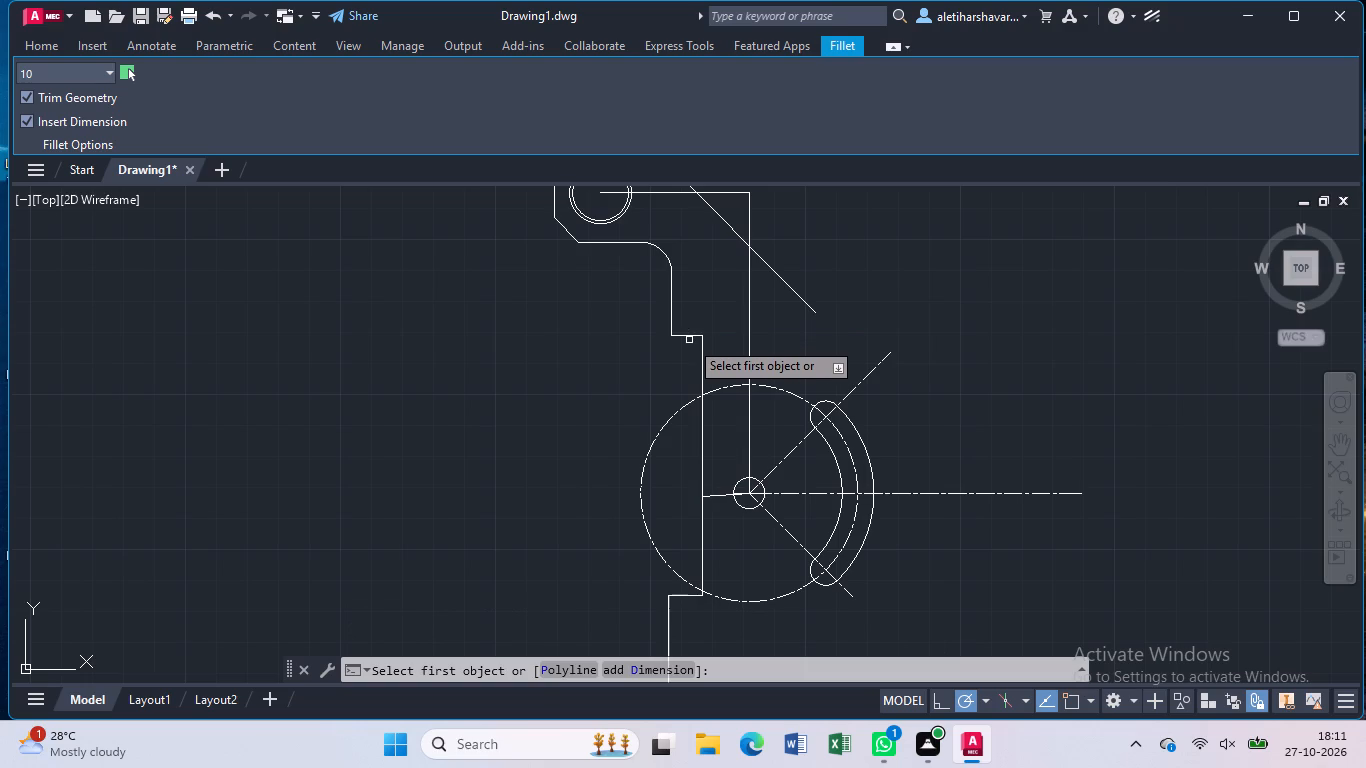
click(689, 334)
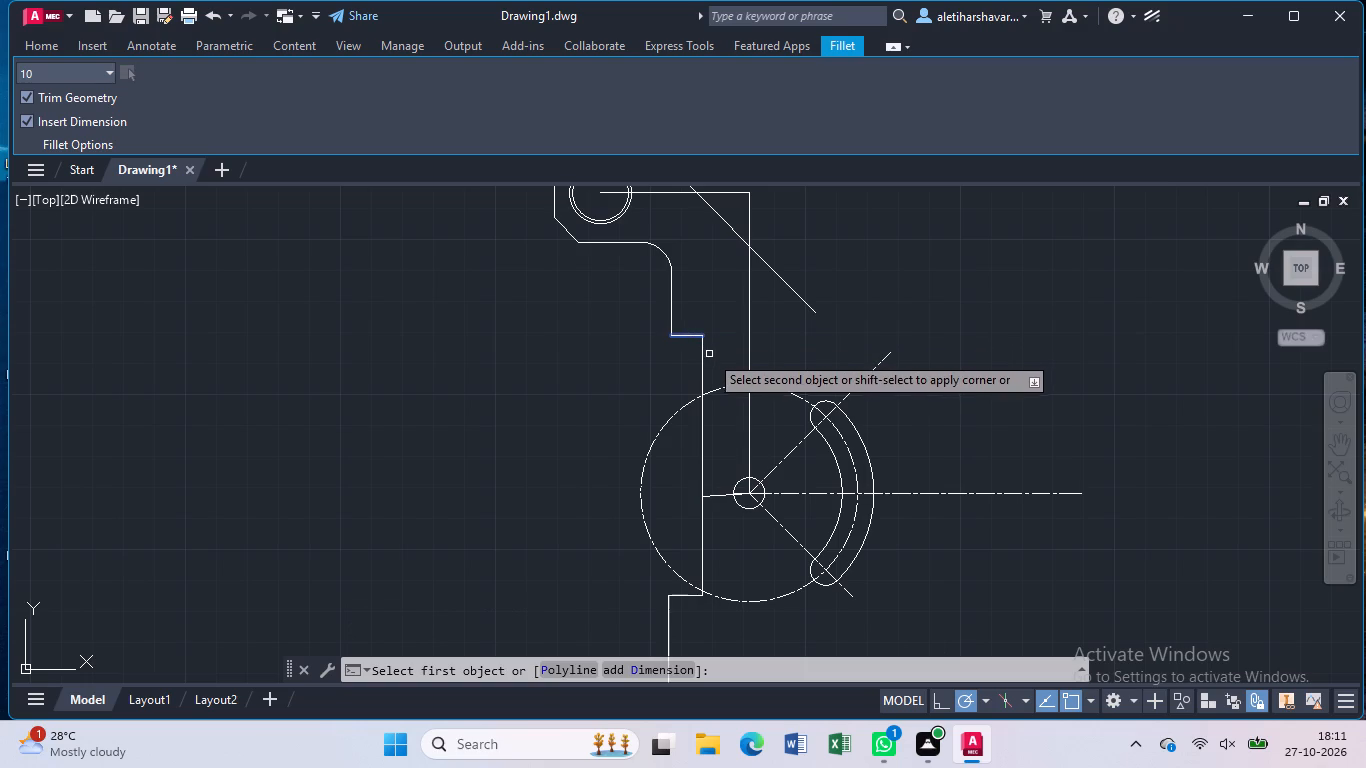
click(703, 359)
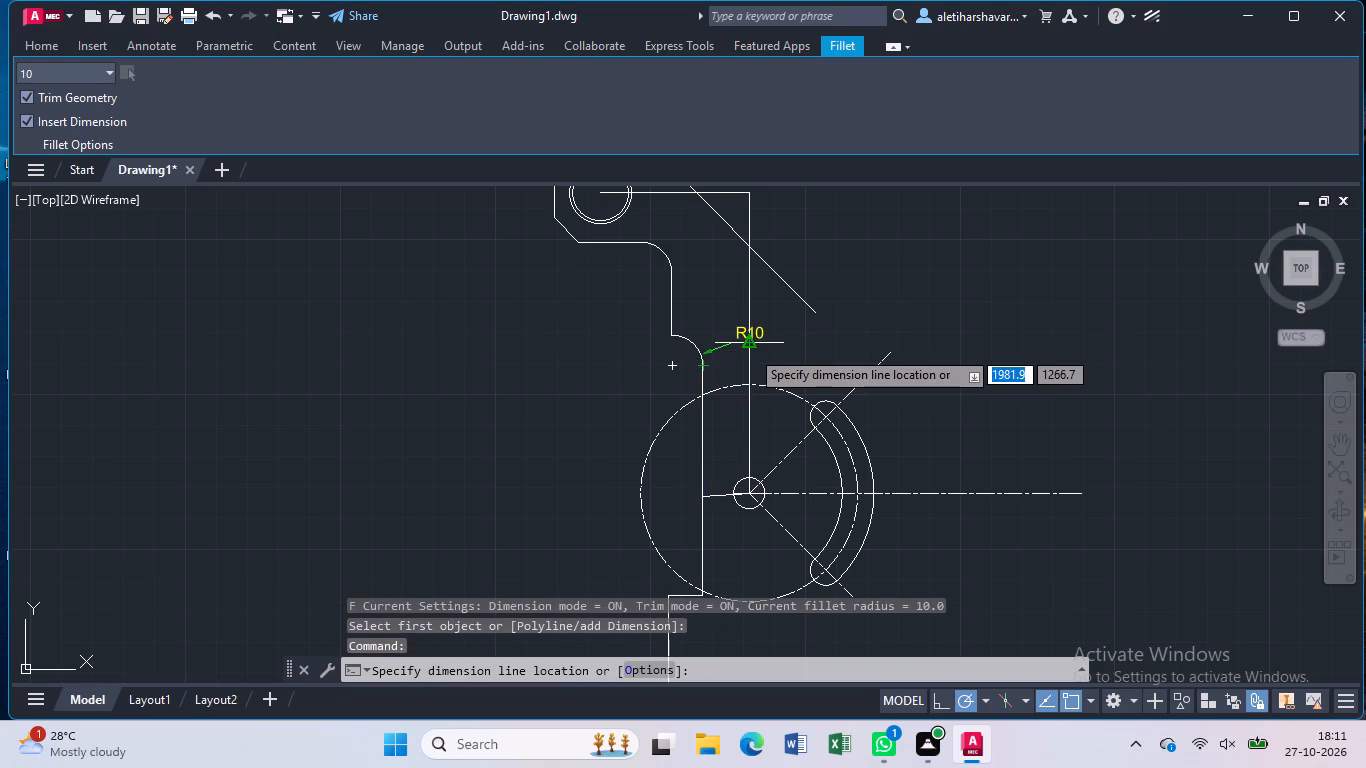
key(Escape)
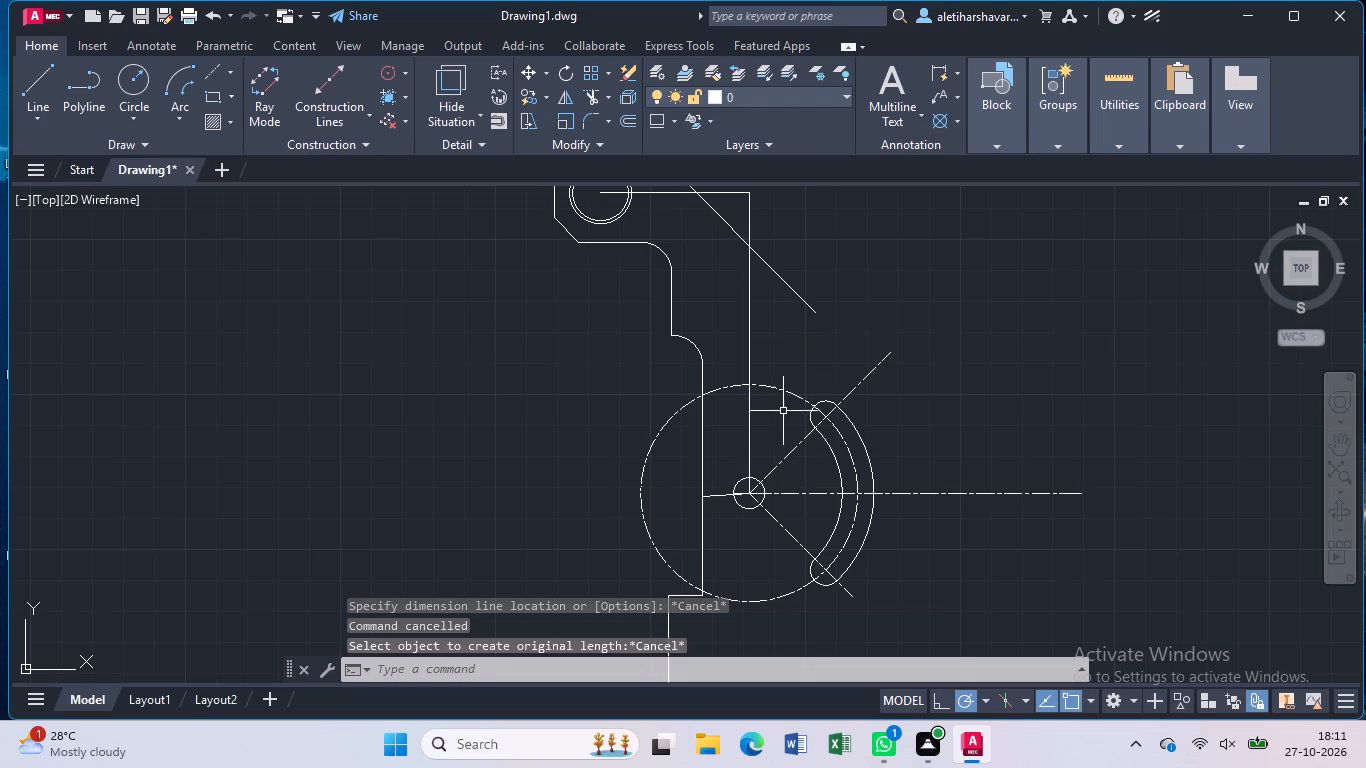
Fillet the lower step corner, where the long vertical line meets the short horizontal line, at radius 10 without a dimension.
middle_drag(739, 566, 733, 550)
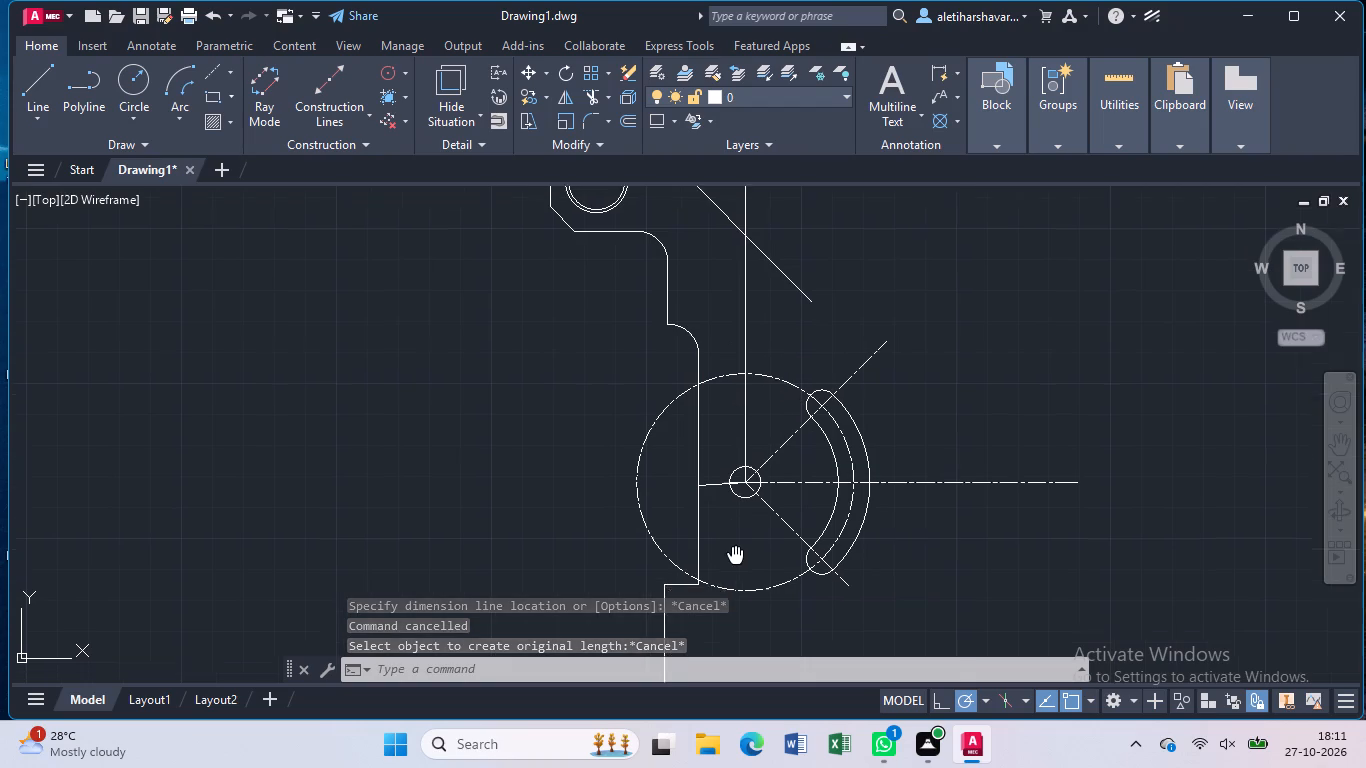
middle_drag(733, 550, 722, 416)
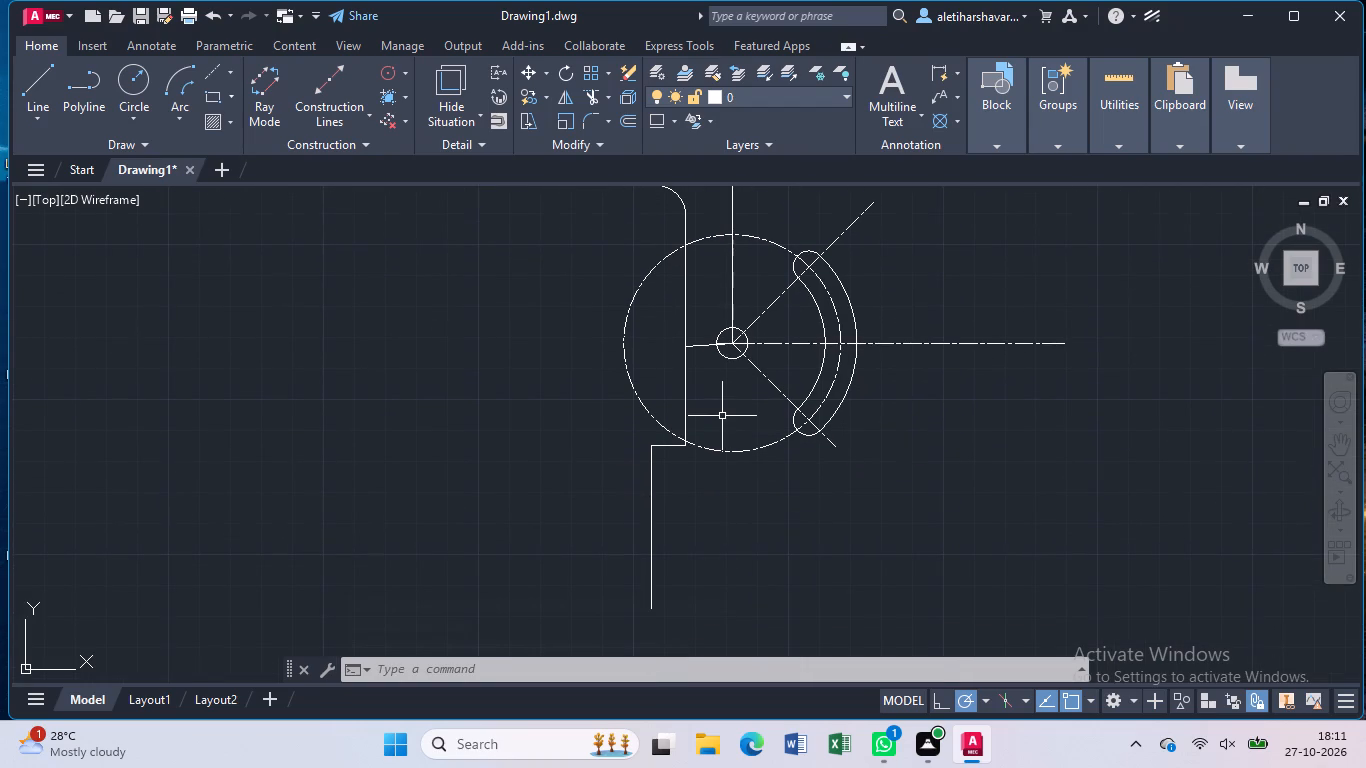
scroll(703, 429, up, 1)
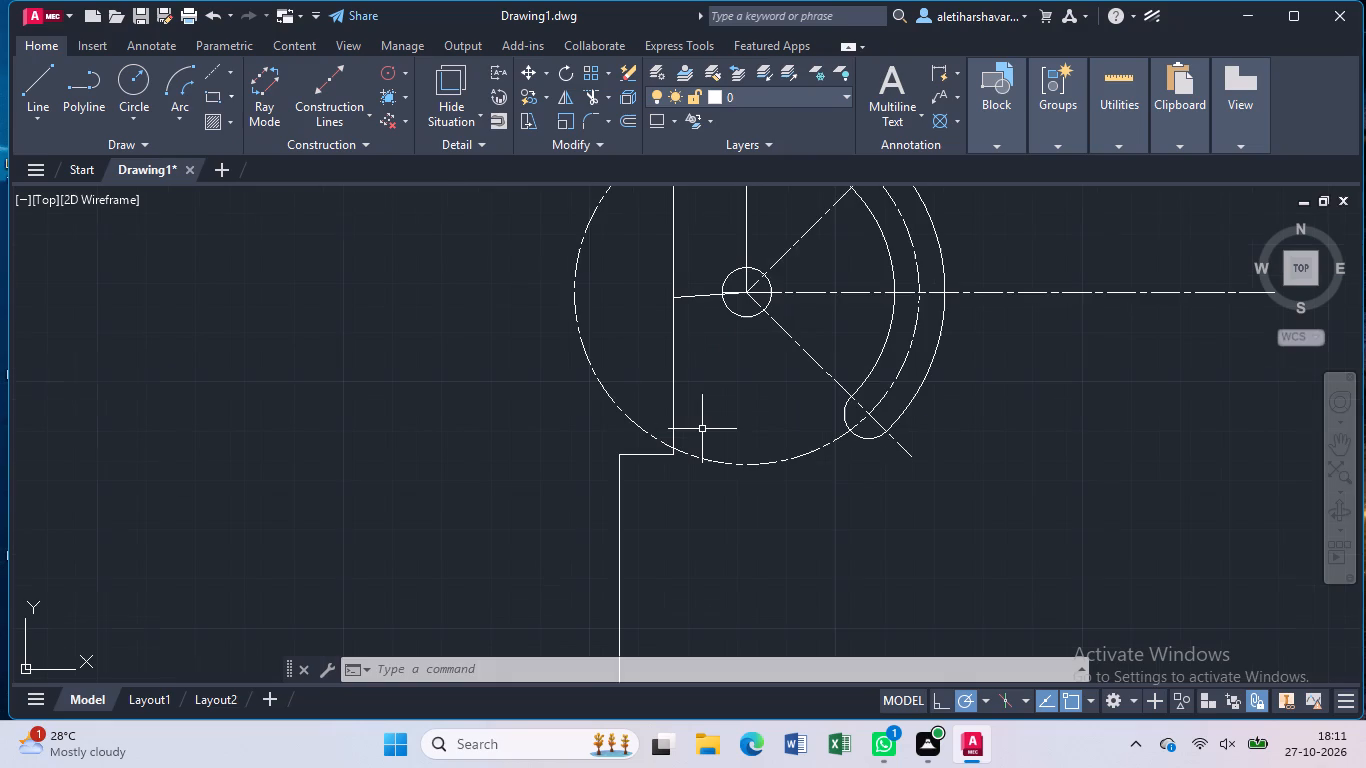
key(f)
key(Return)
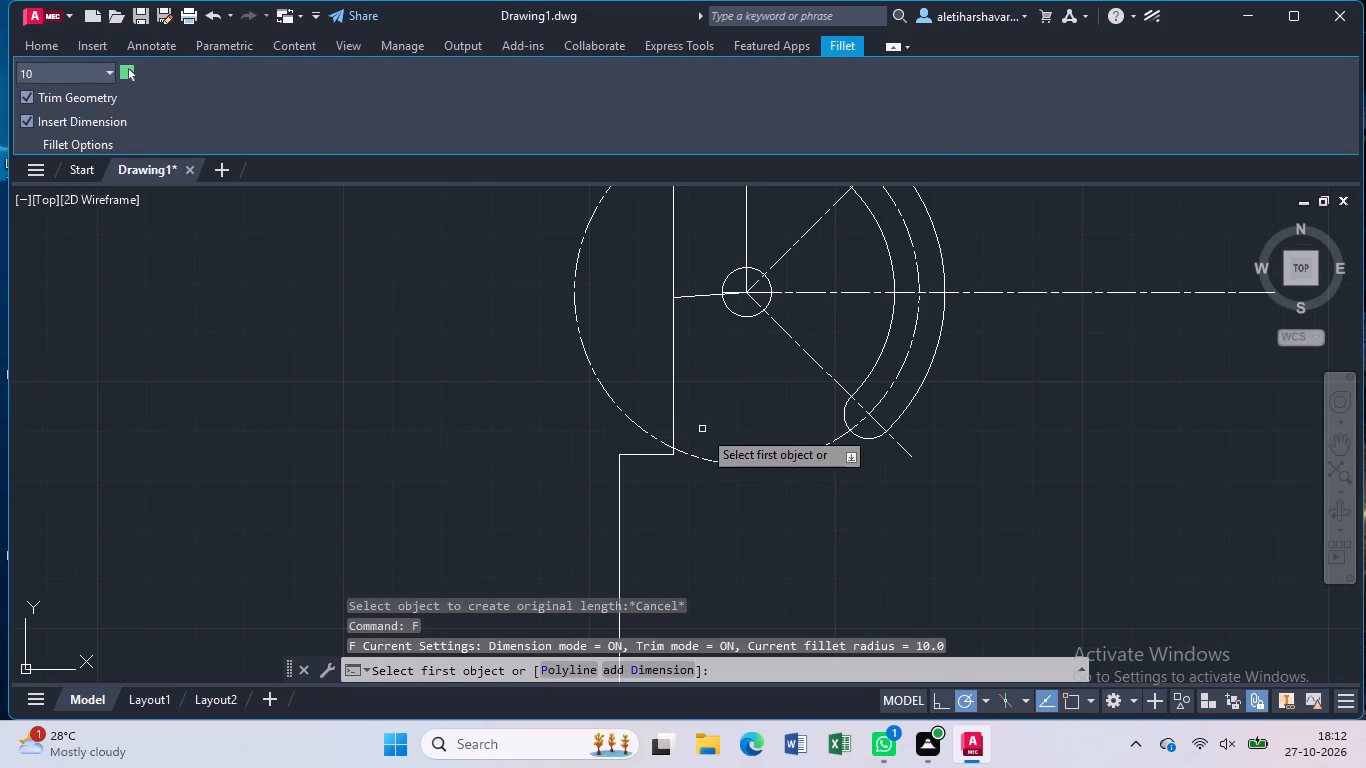
click(673, 428)
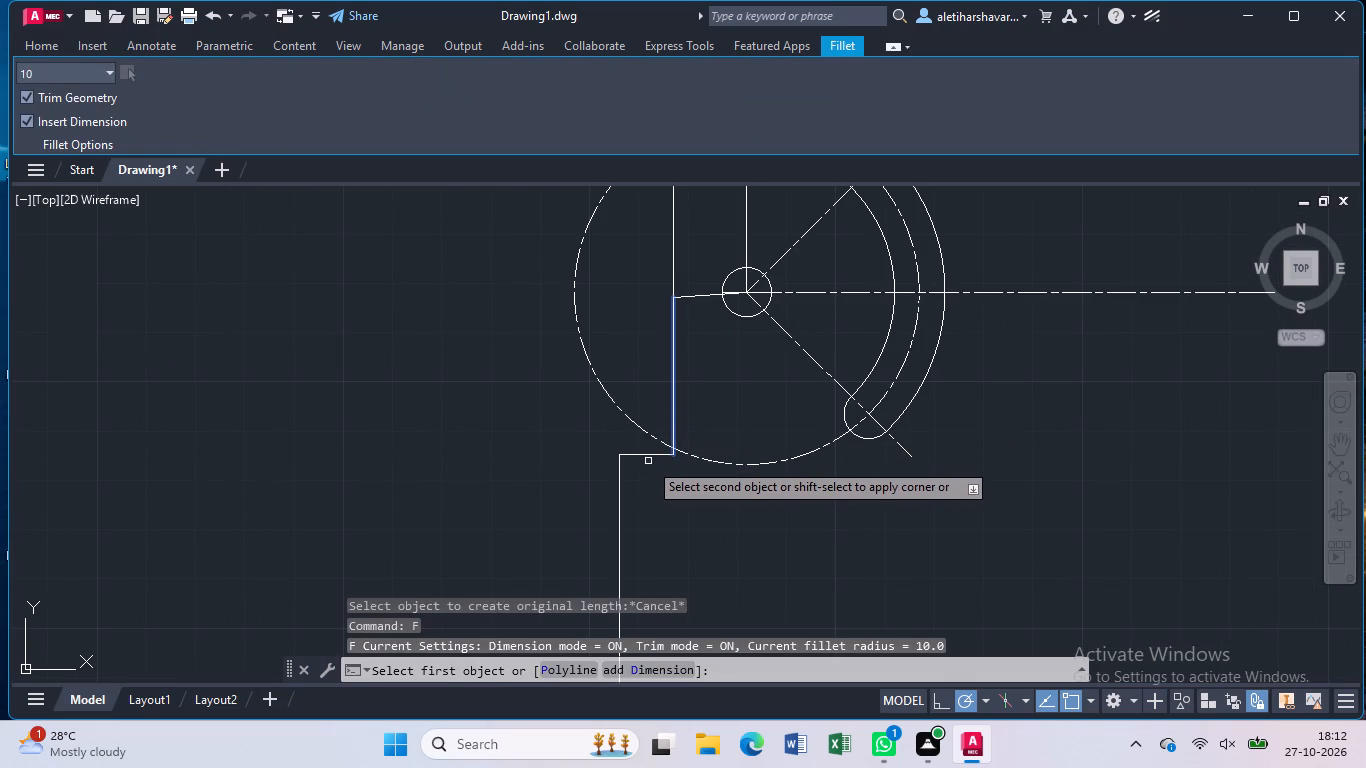
click(644, 454)
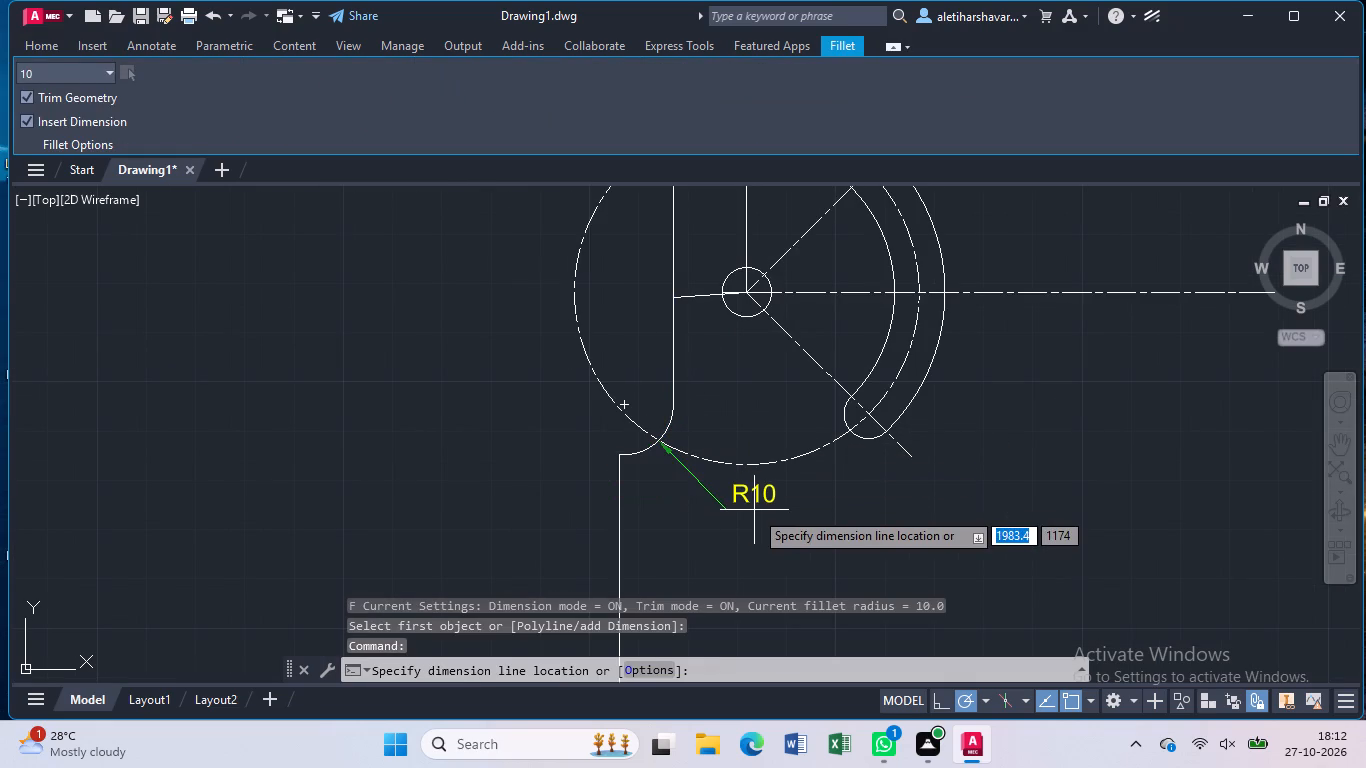
key(Escape)
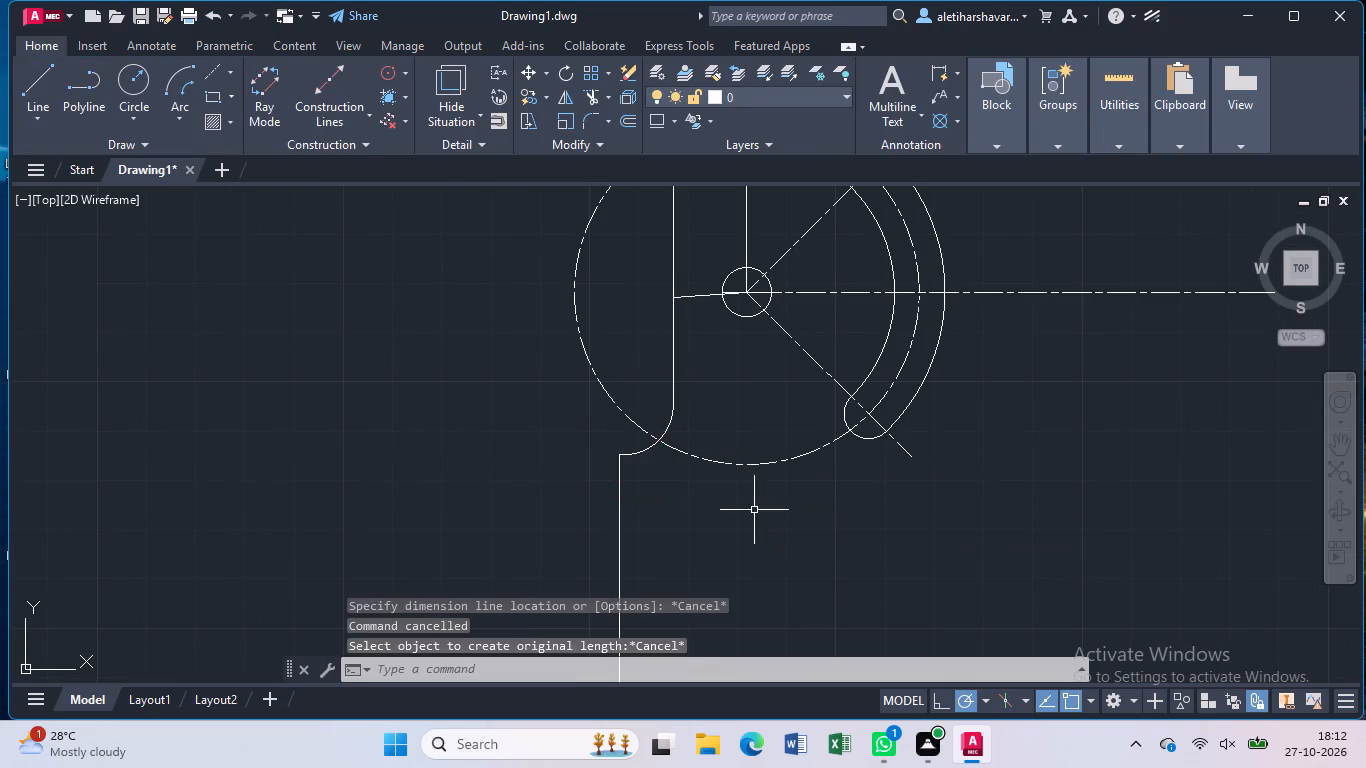
Draw connected lines from the small circle's centre: 50 units right, 35 units down and 70 units straight up.
scroll(736, 548, down, 2)
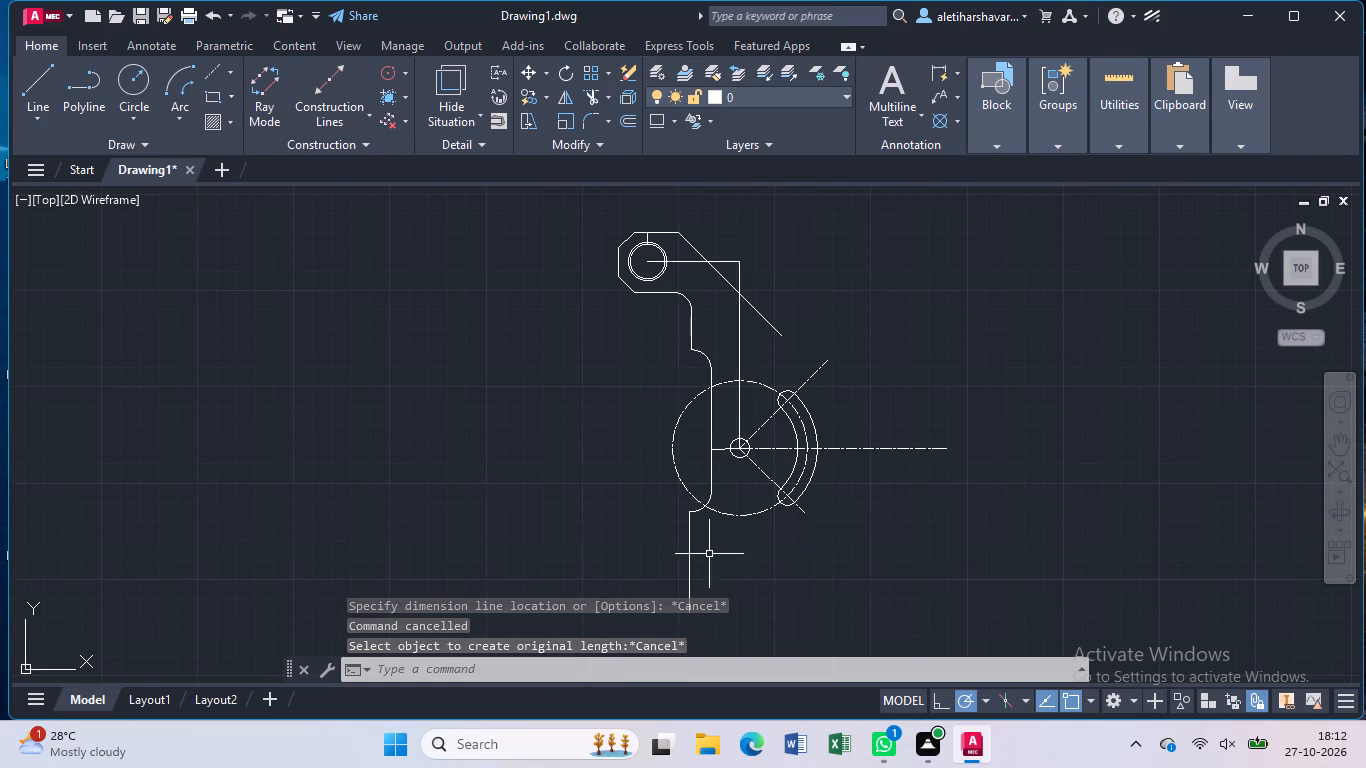
middle_drag(717, 545, 716, 467)
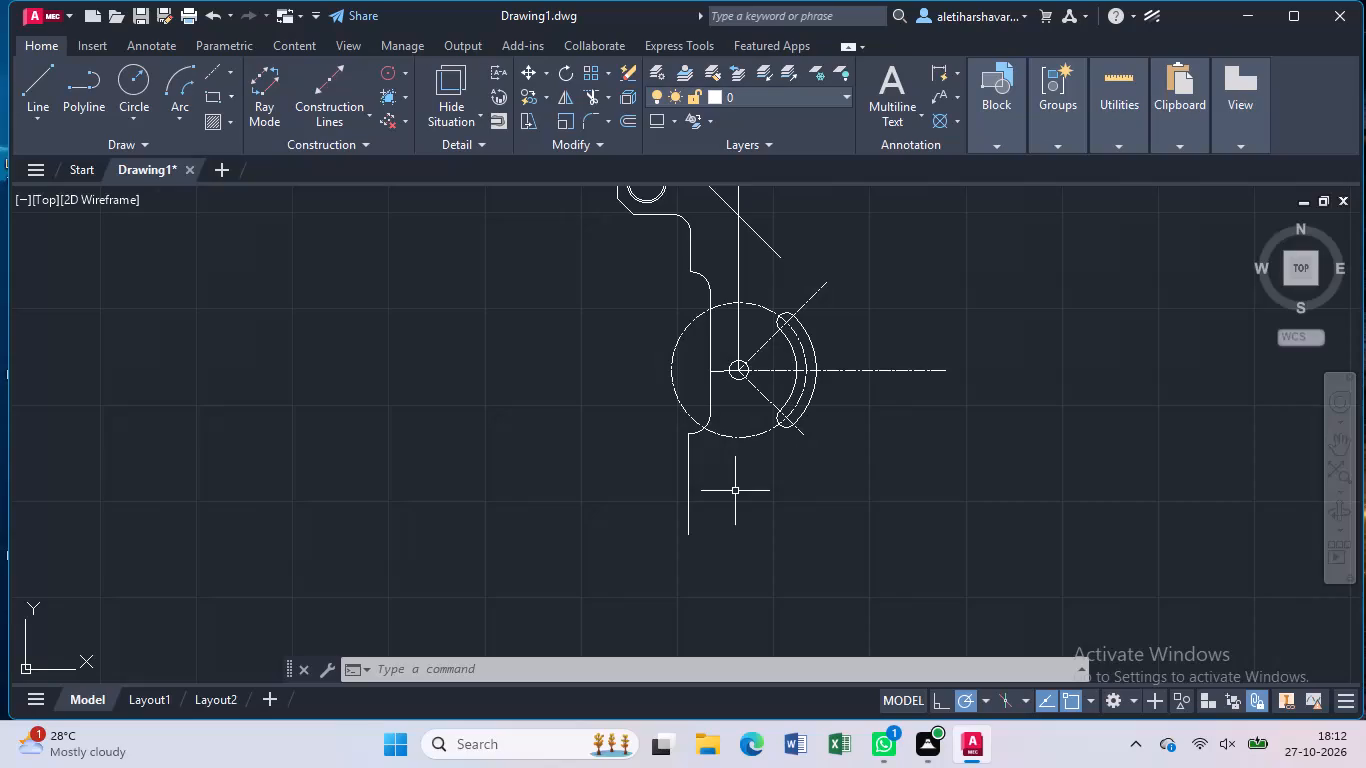
key(l)
key(Return)
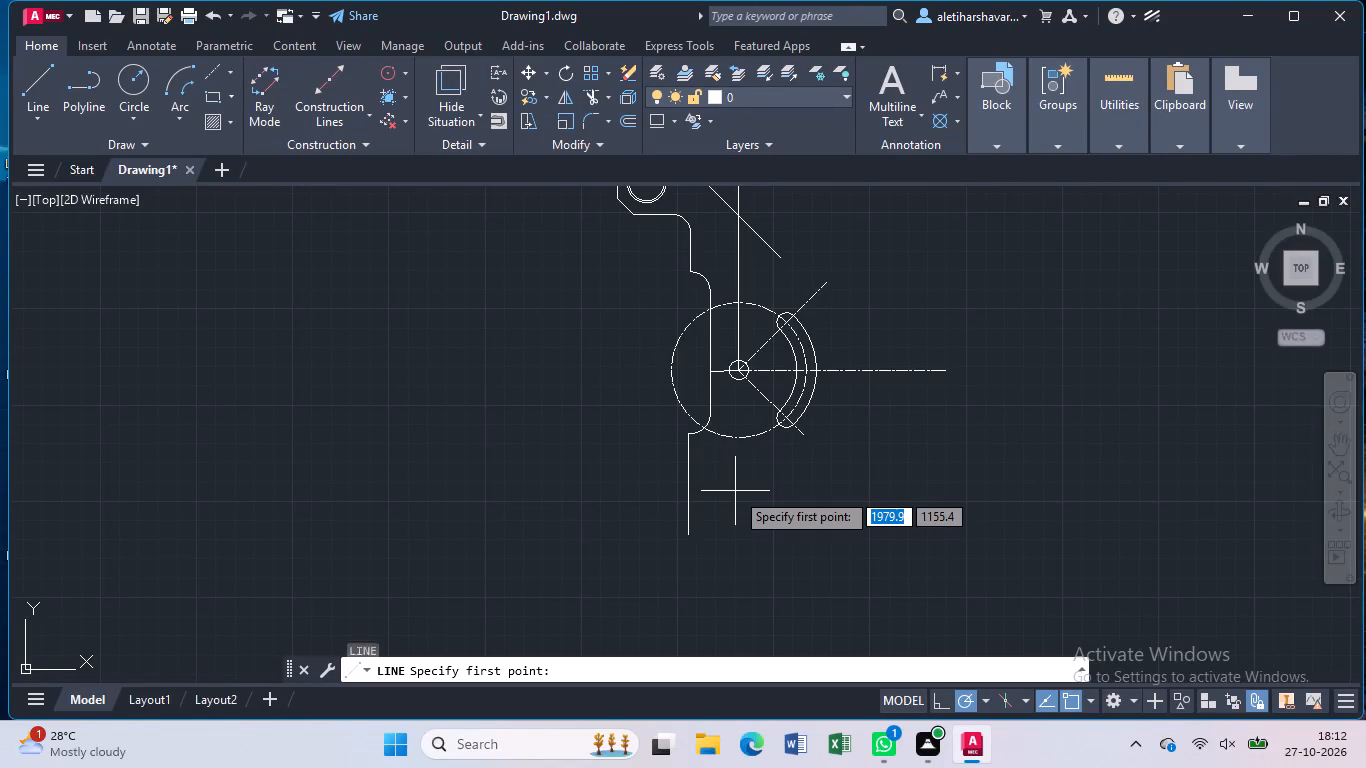
click(739, 367)
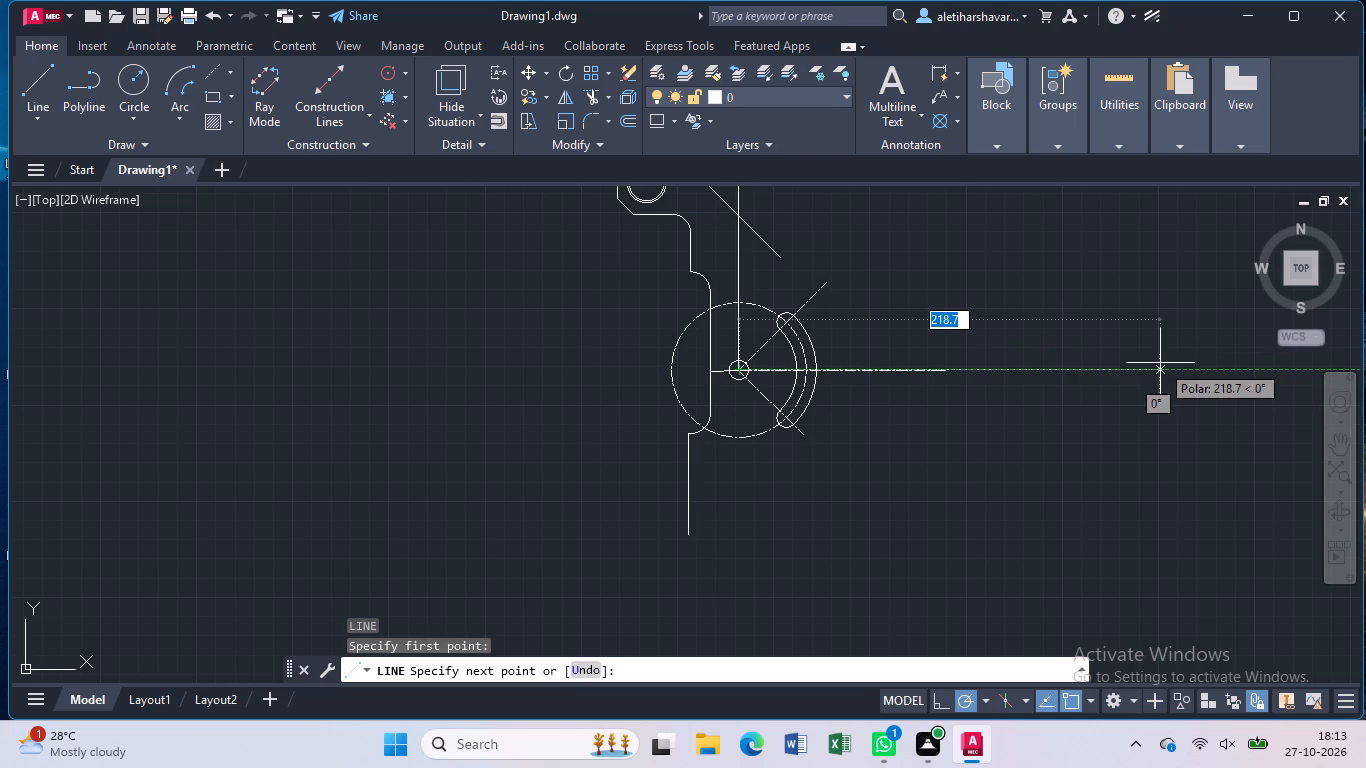
text(50)
key(Return)
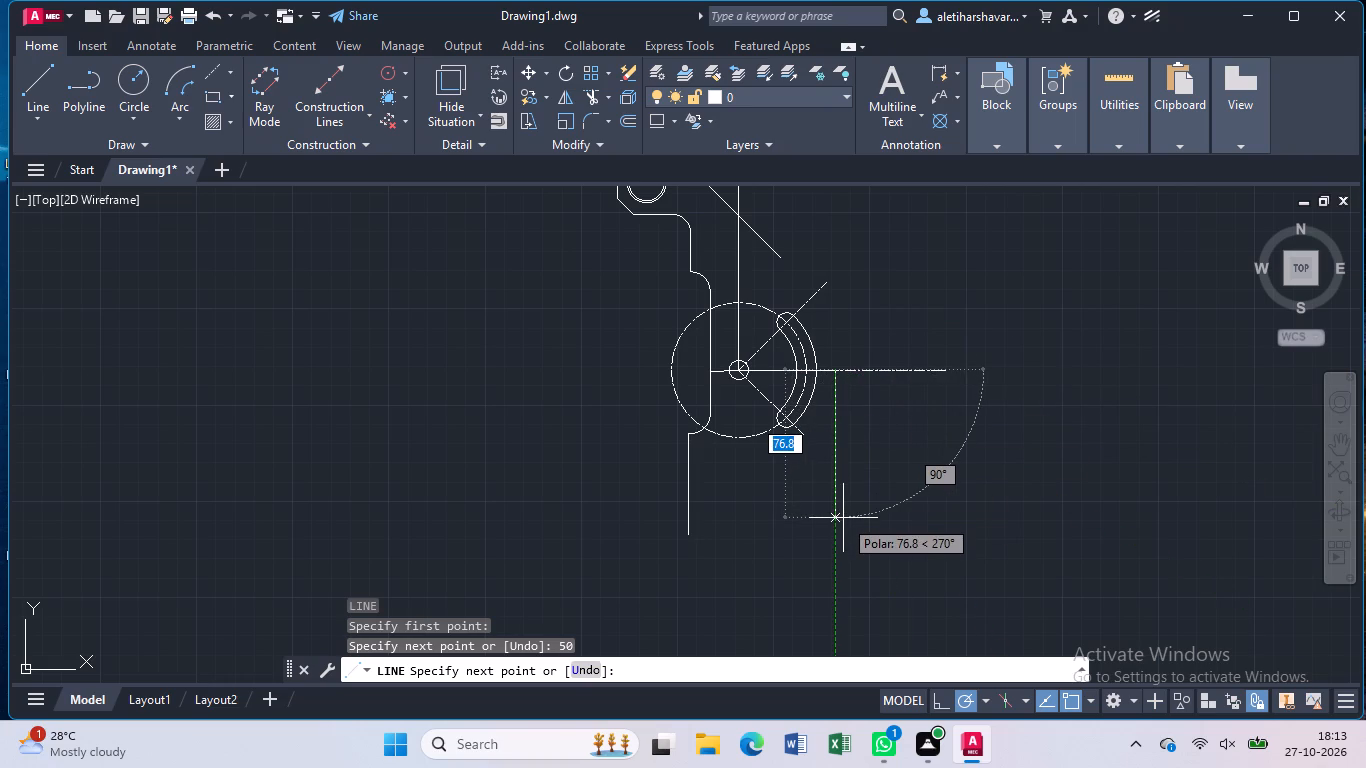
text(35)
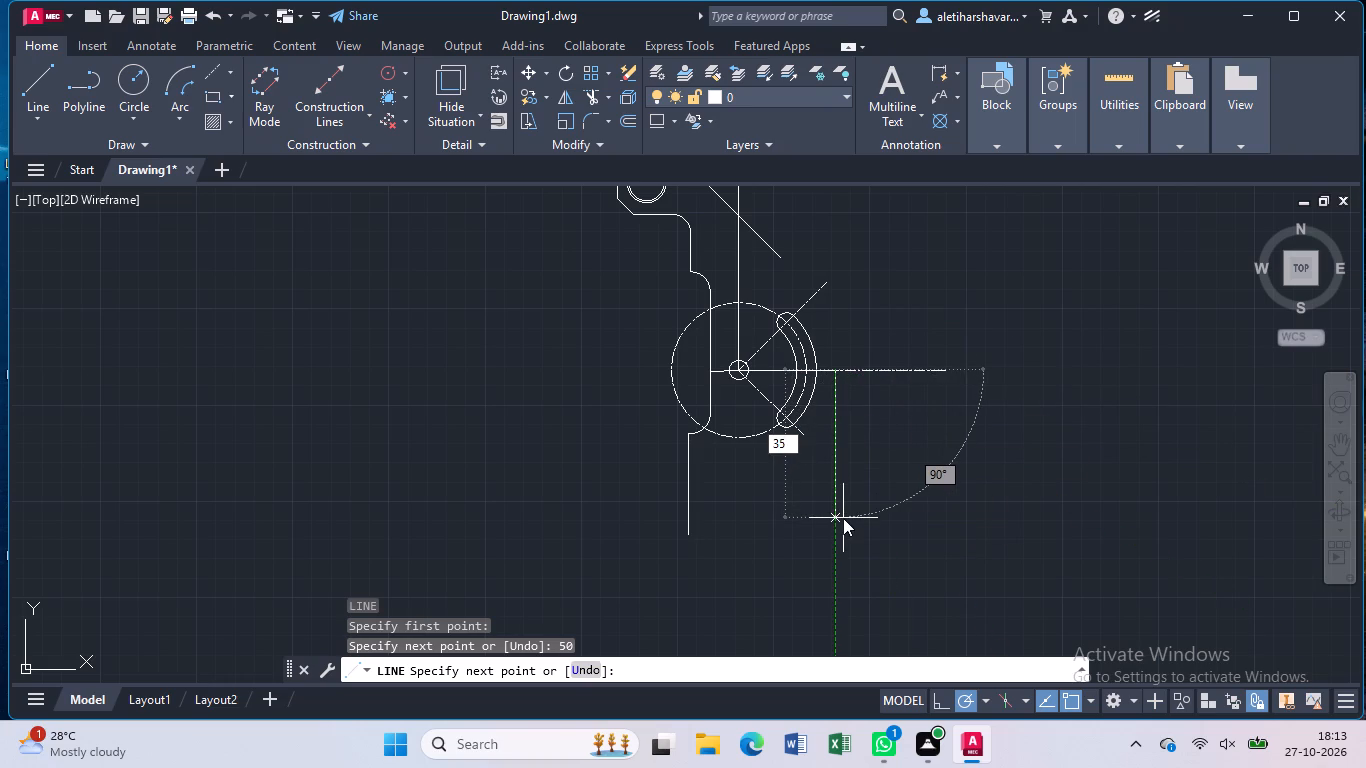
key(Return)
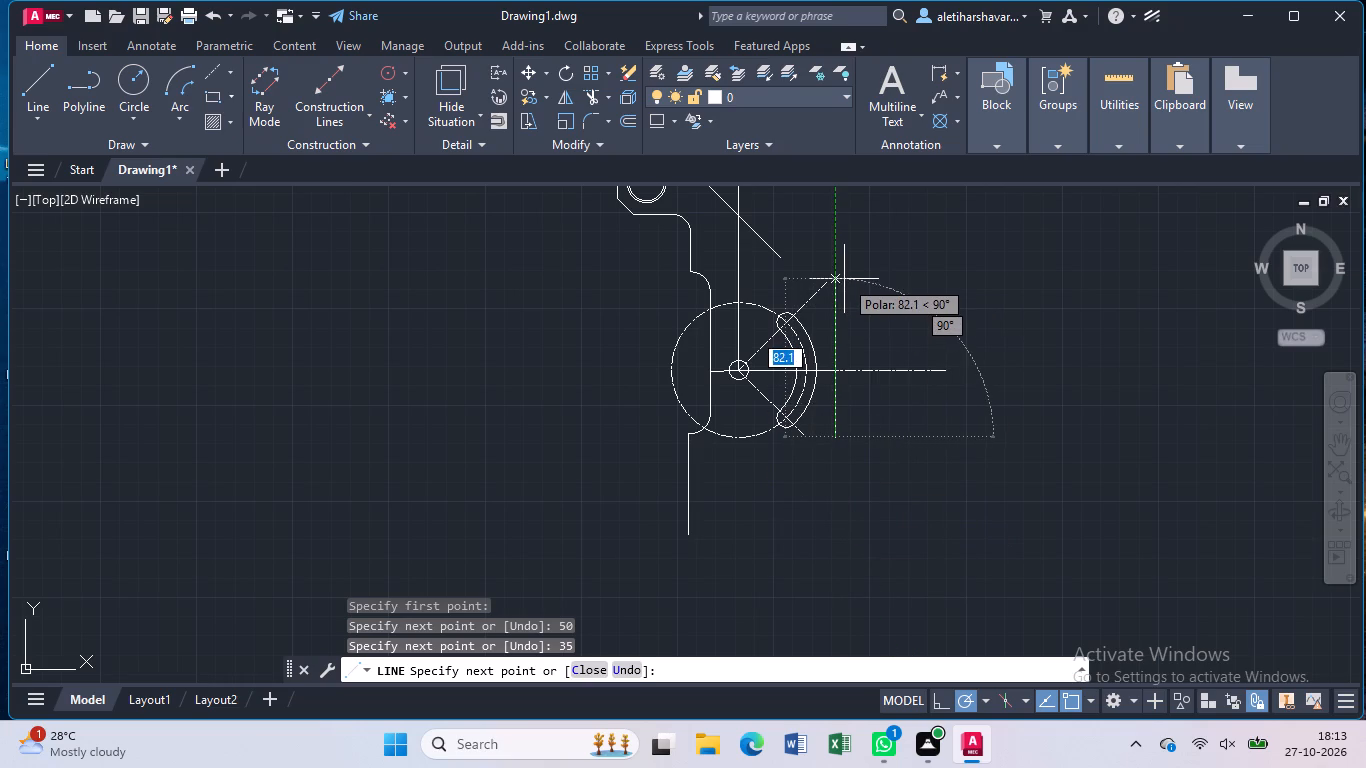
text(70)
key(Return)
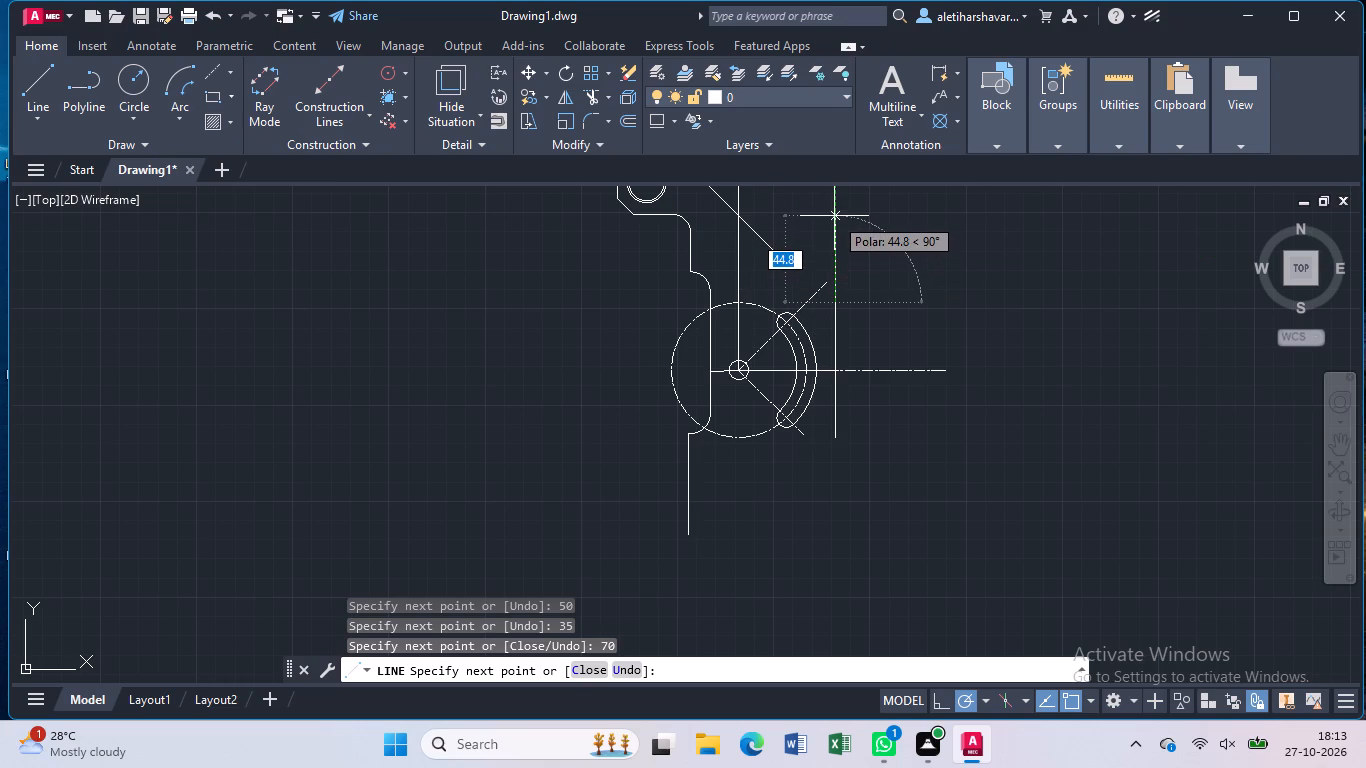
Continue from the top of the 70-unit line with a diagonal about 40 units long at 135° toward the existing sloped line's end.
click(786, 247)
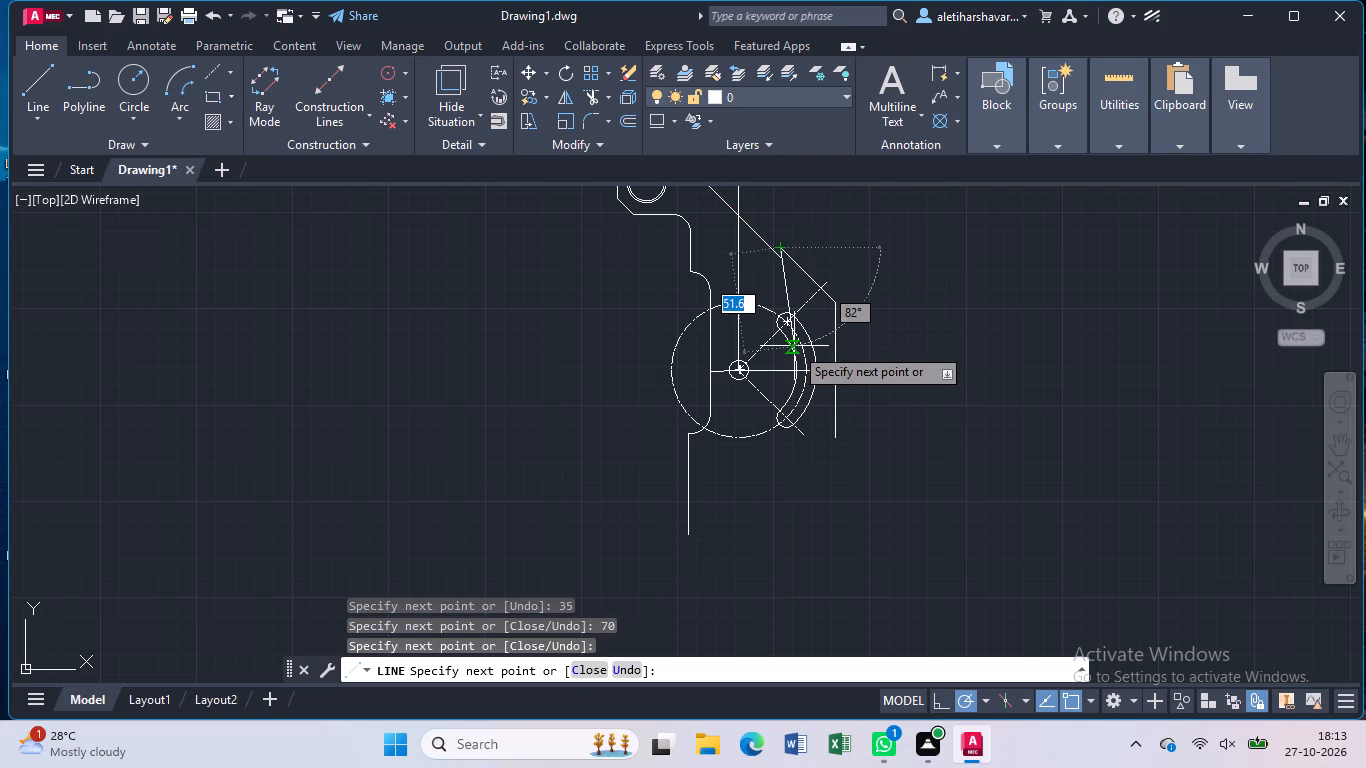
key(Escape)
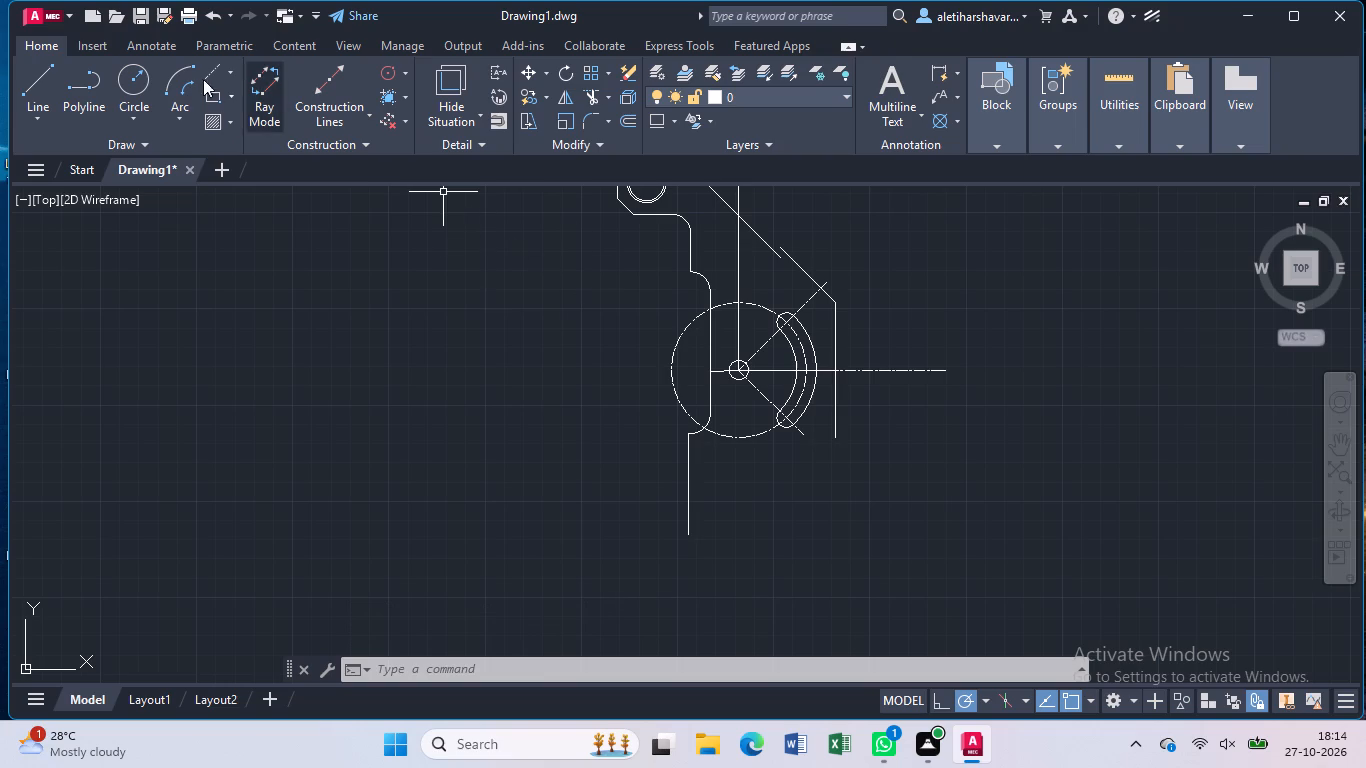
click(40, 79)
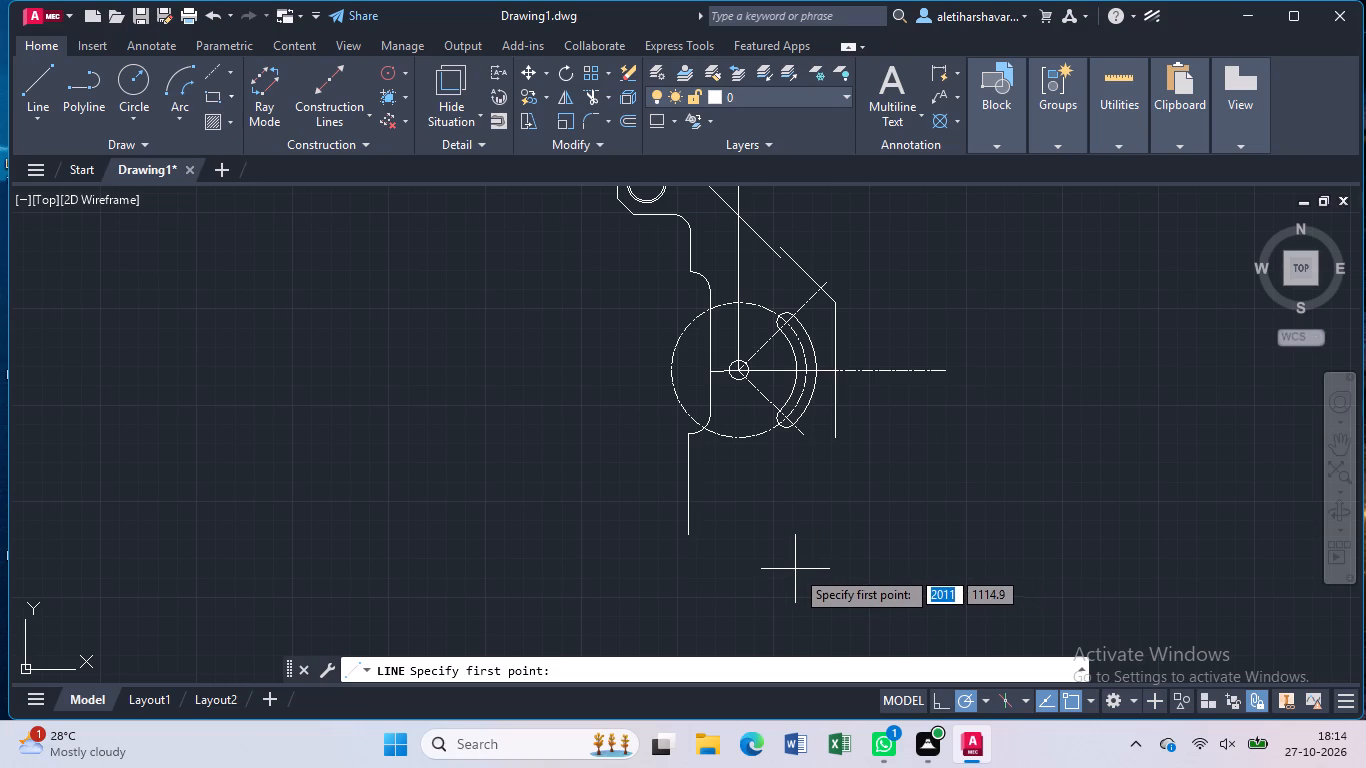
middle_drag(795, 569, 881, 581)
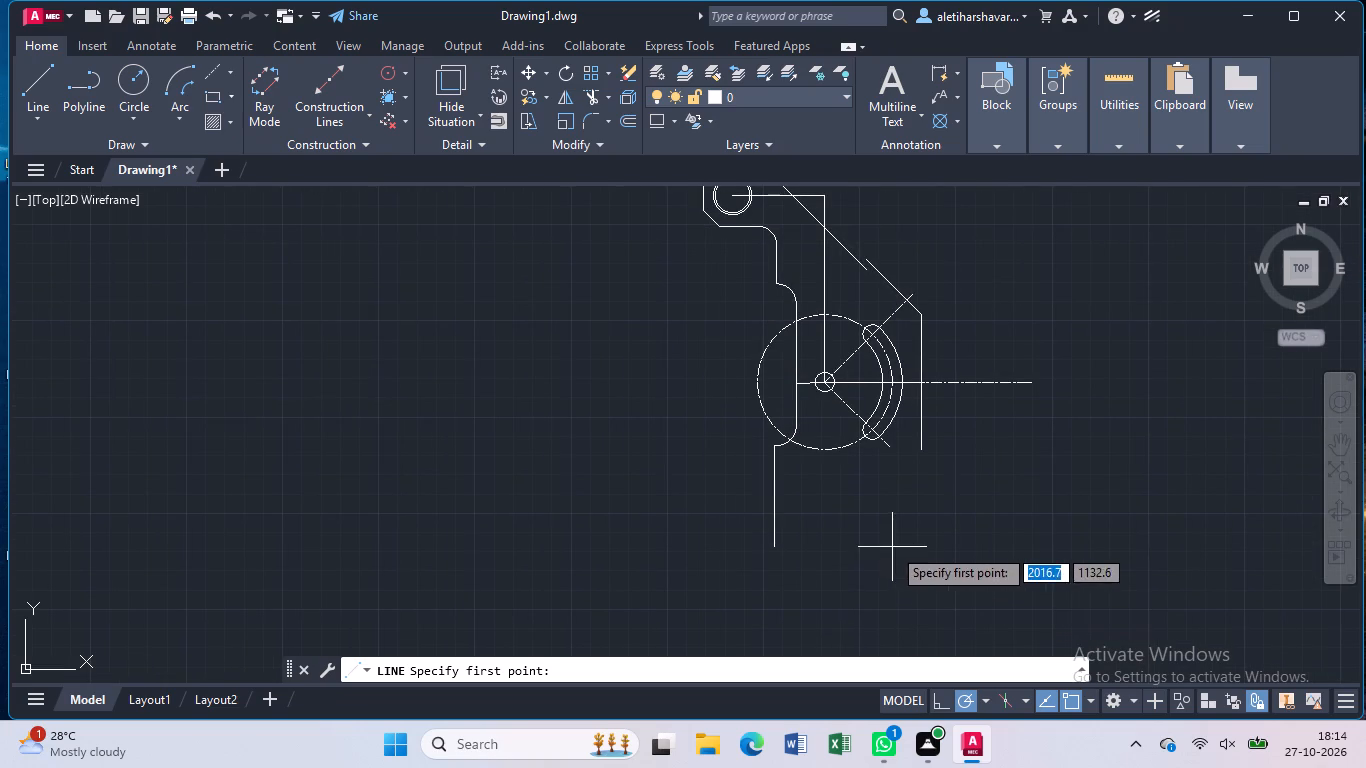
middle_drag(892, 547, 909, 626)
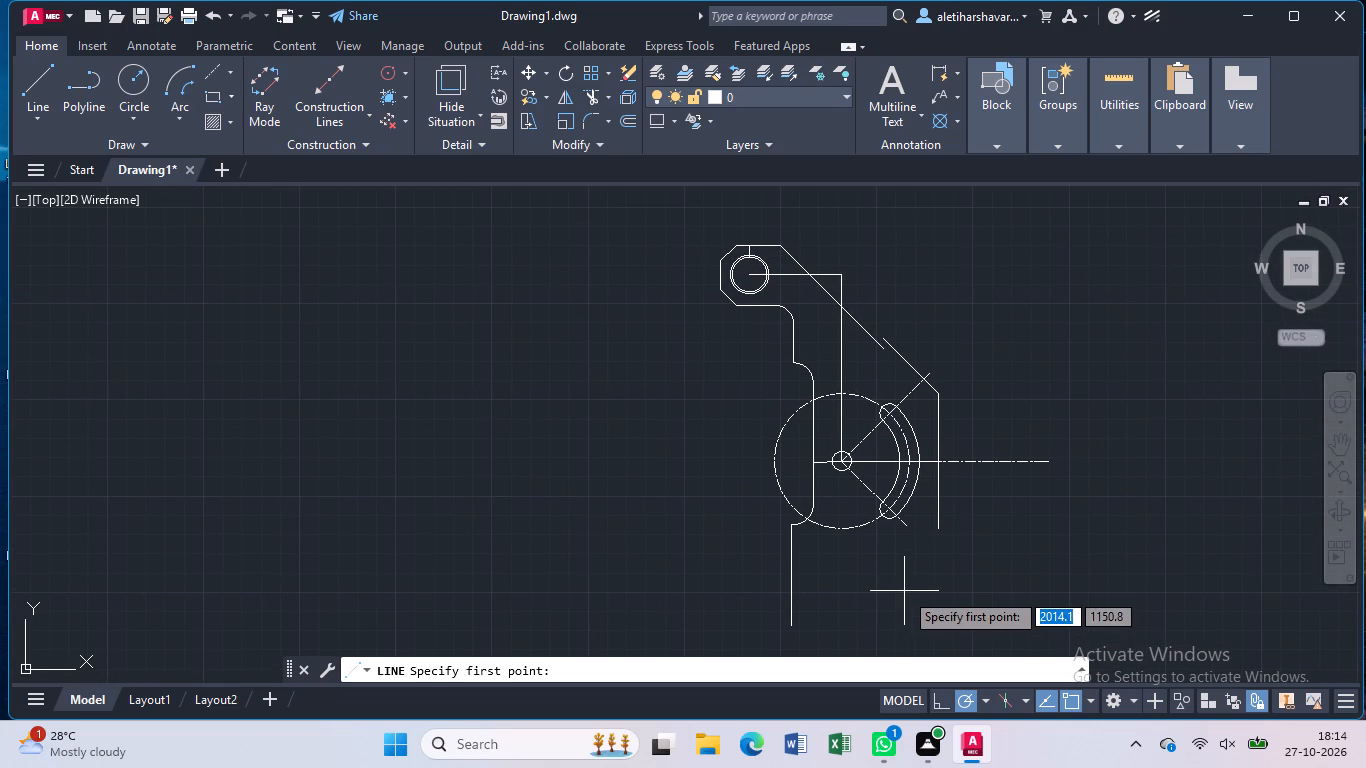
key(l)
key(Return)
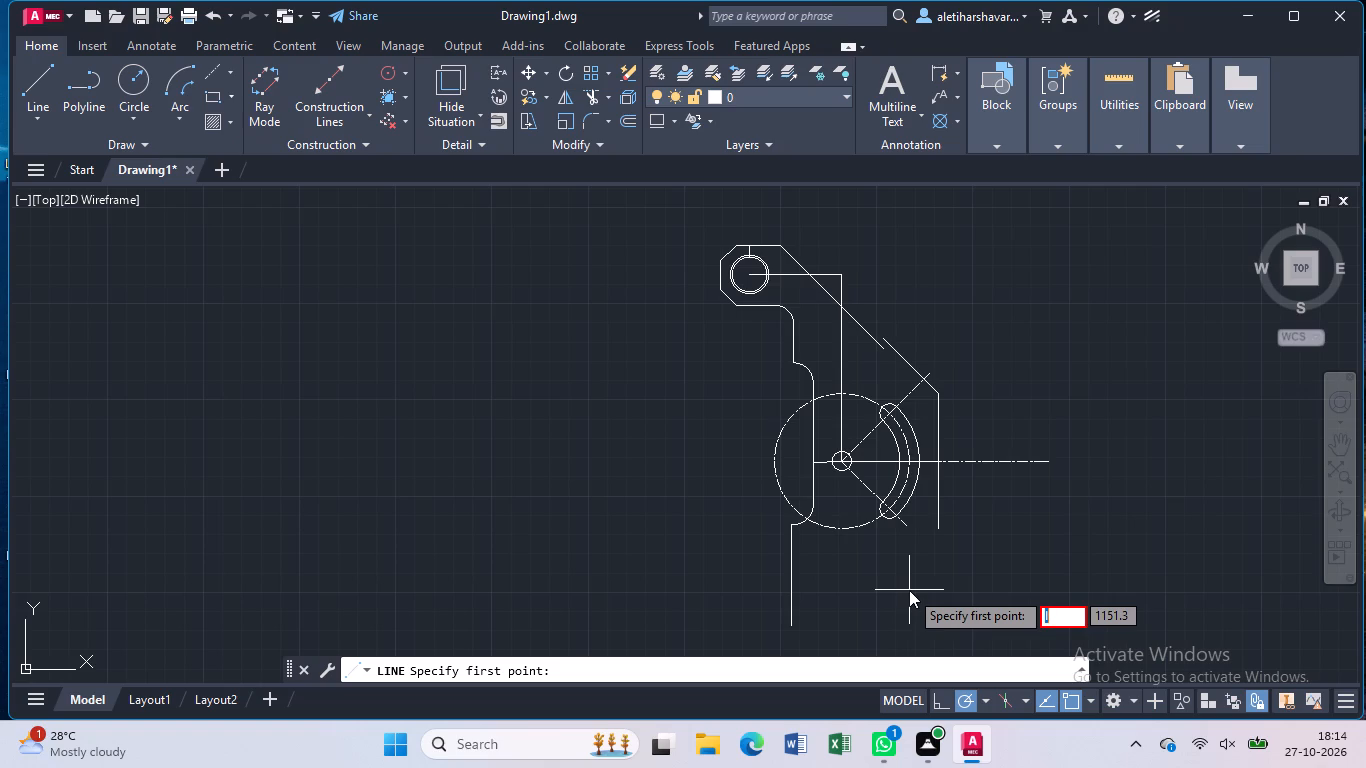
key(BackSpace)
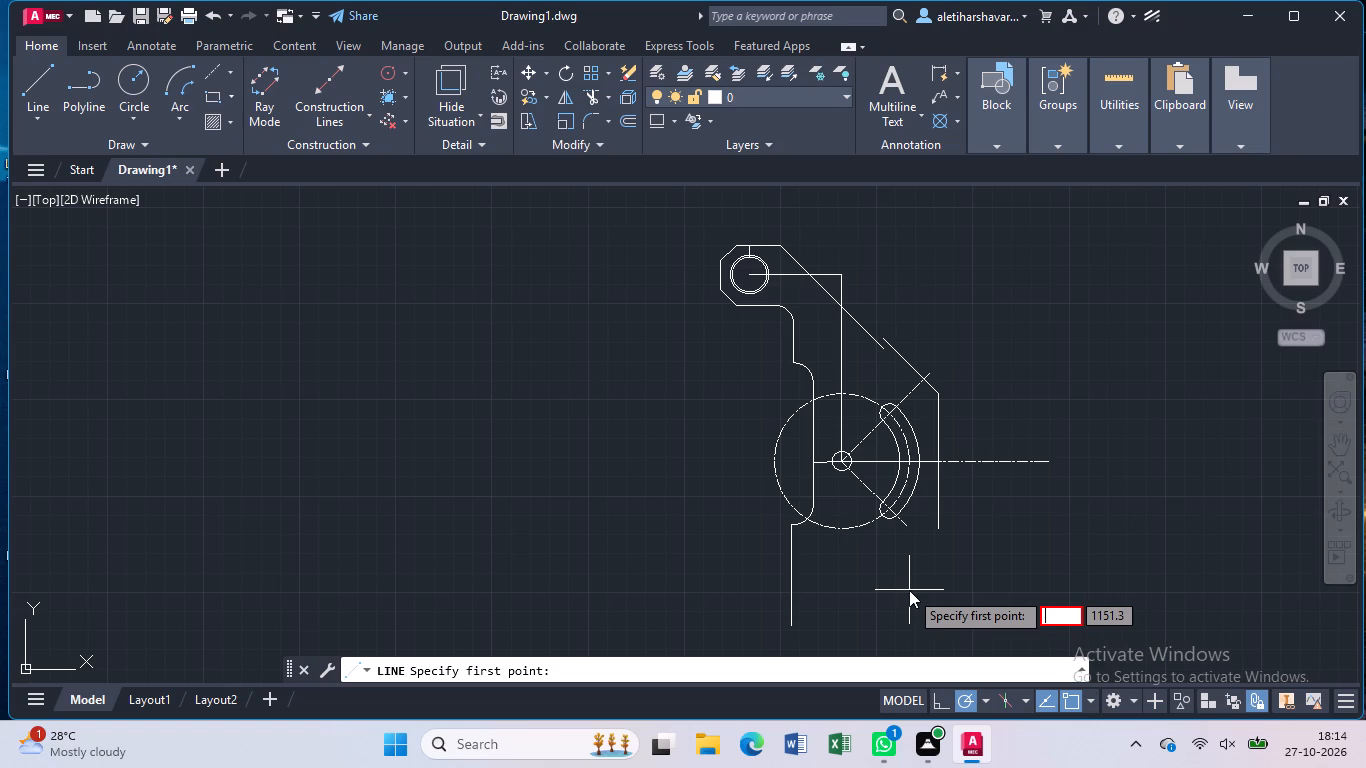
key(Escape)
Draw connected lines from the top edge's left end: 8 units left, 210 units straight down and 31 units right.
key(l)
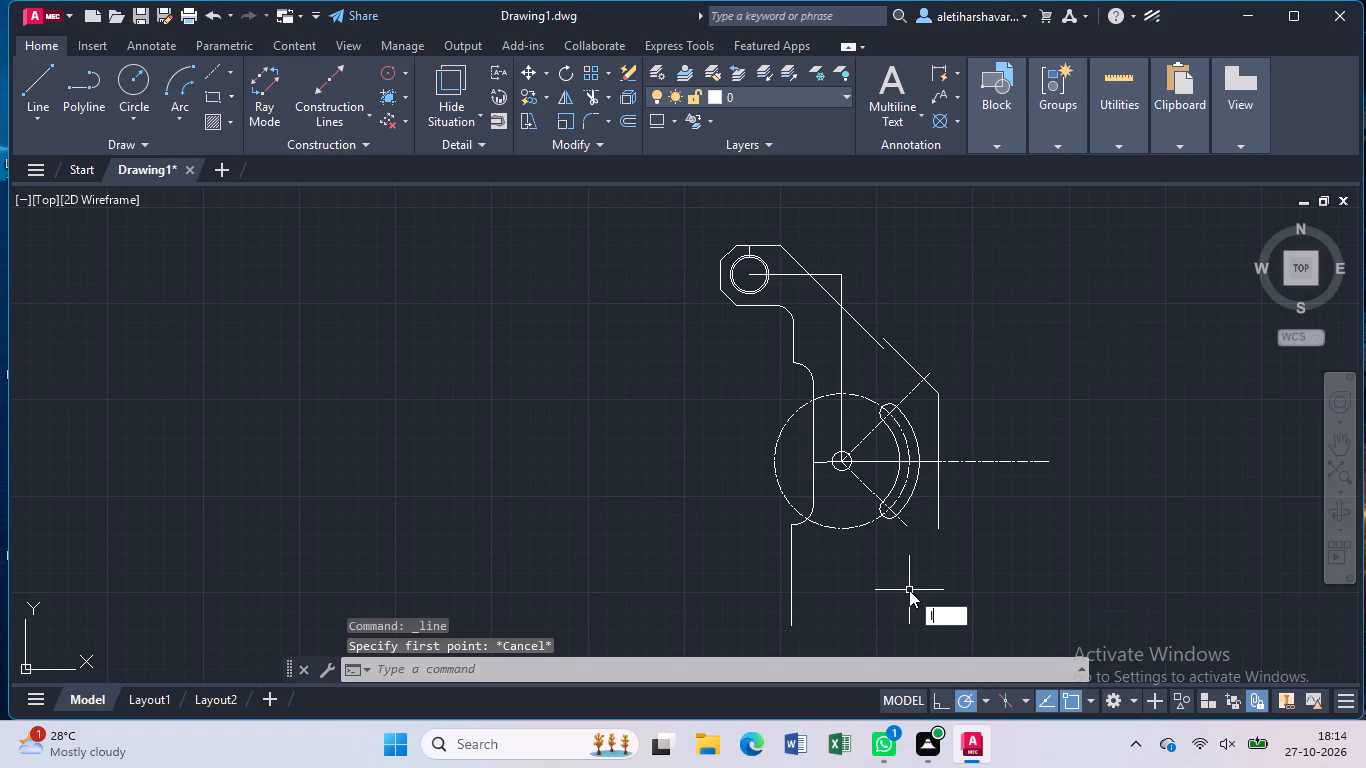
key(Return)
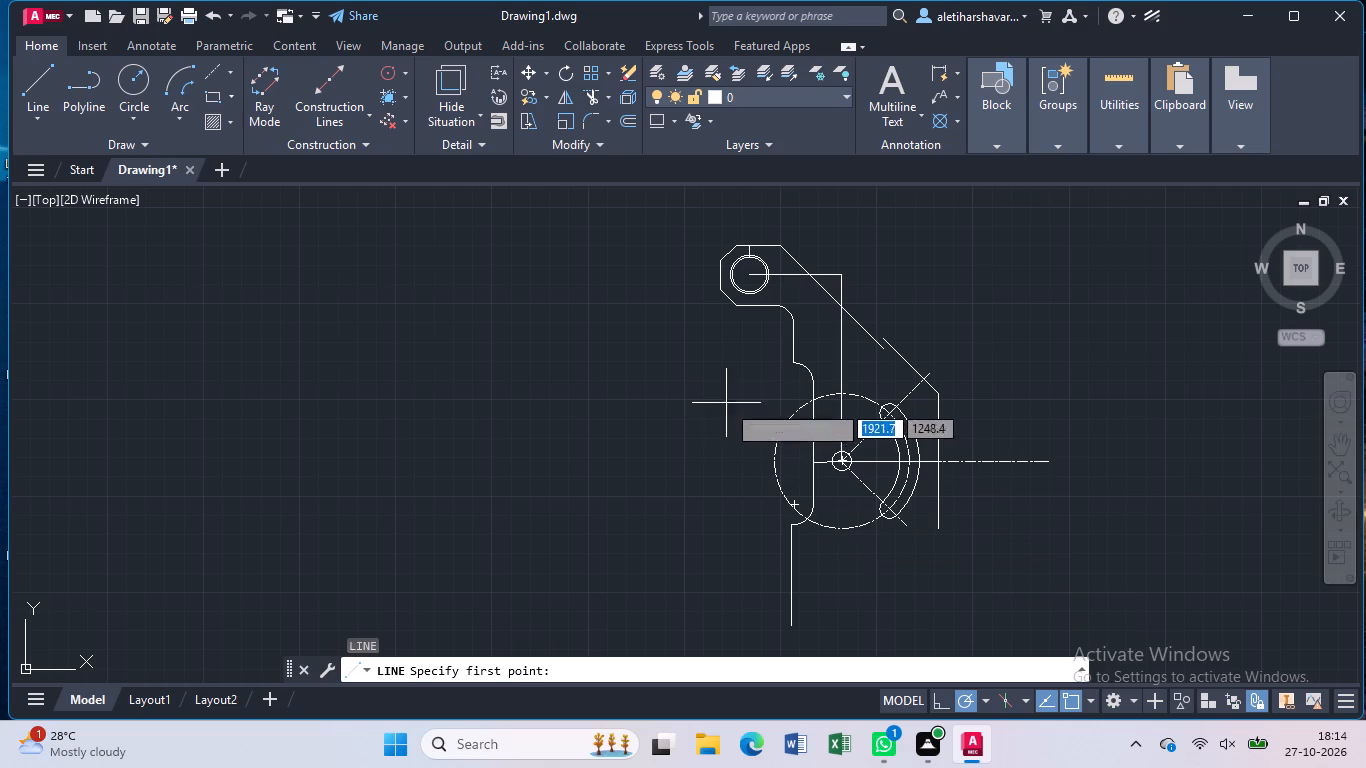
click(733, 245)
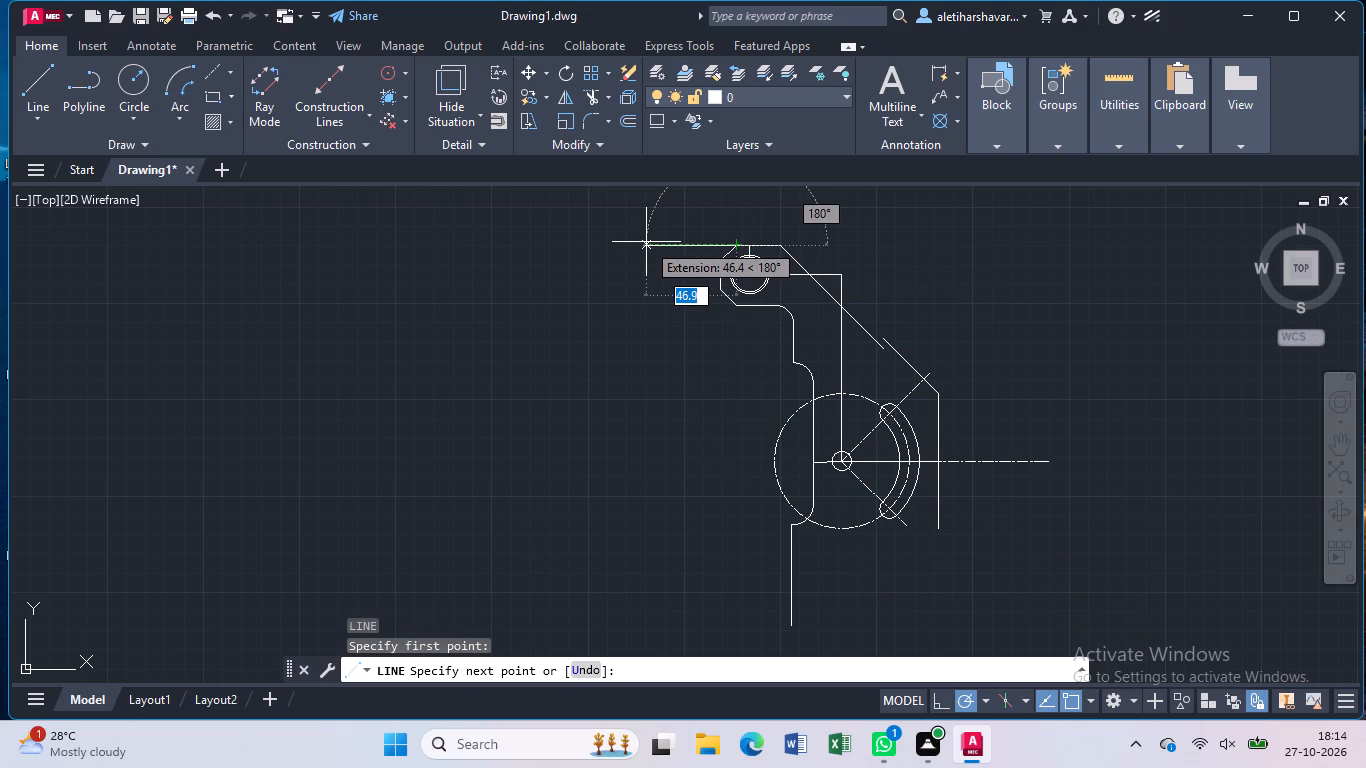
key(8)
key(Return)
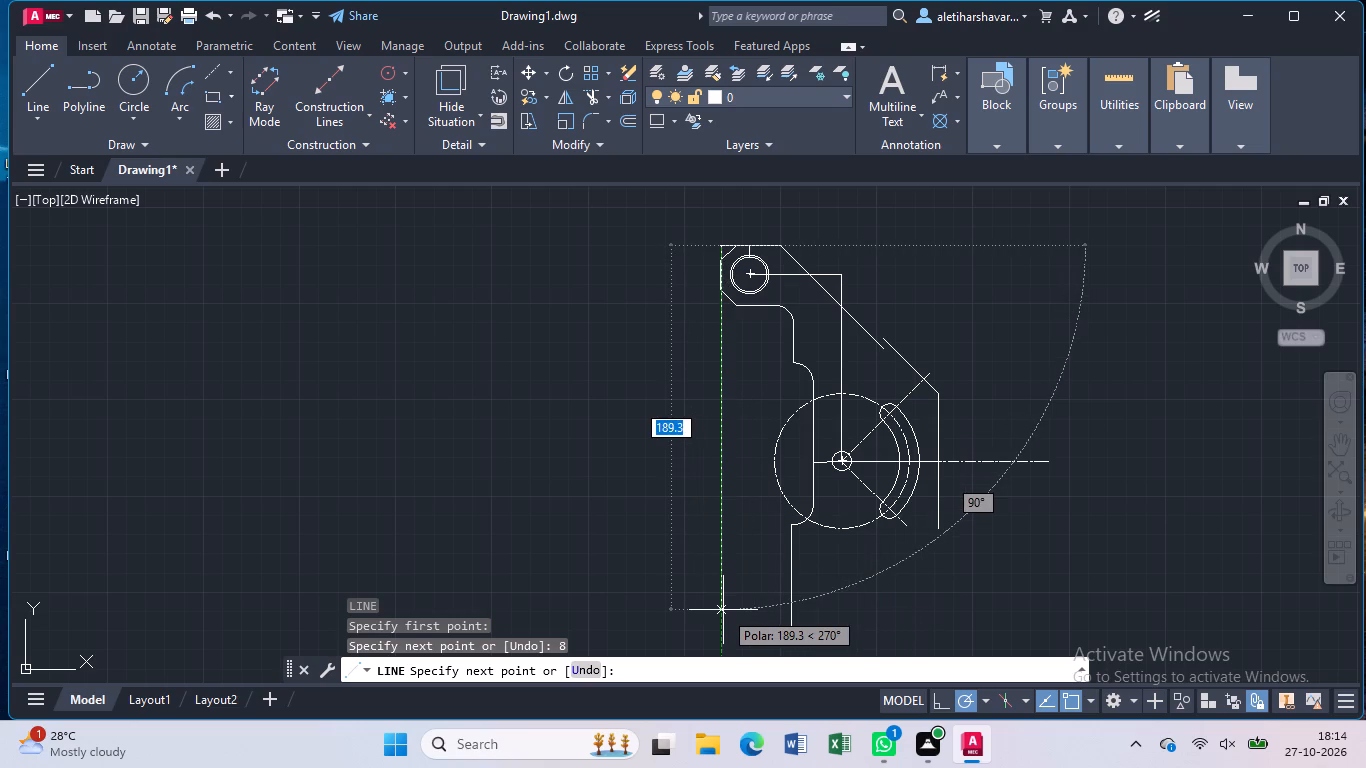
middle_drag(723, 610, 719, 500)
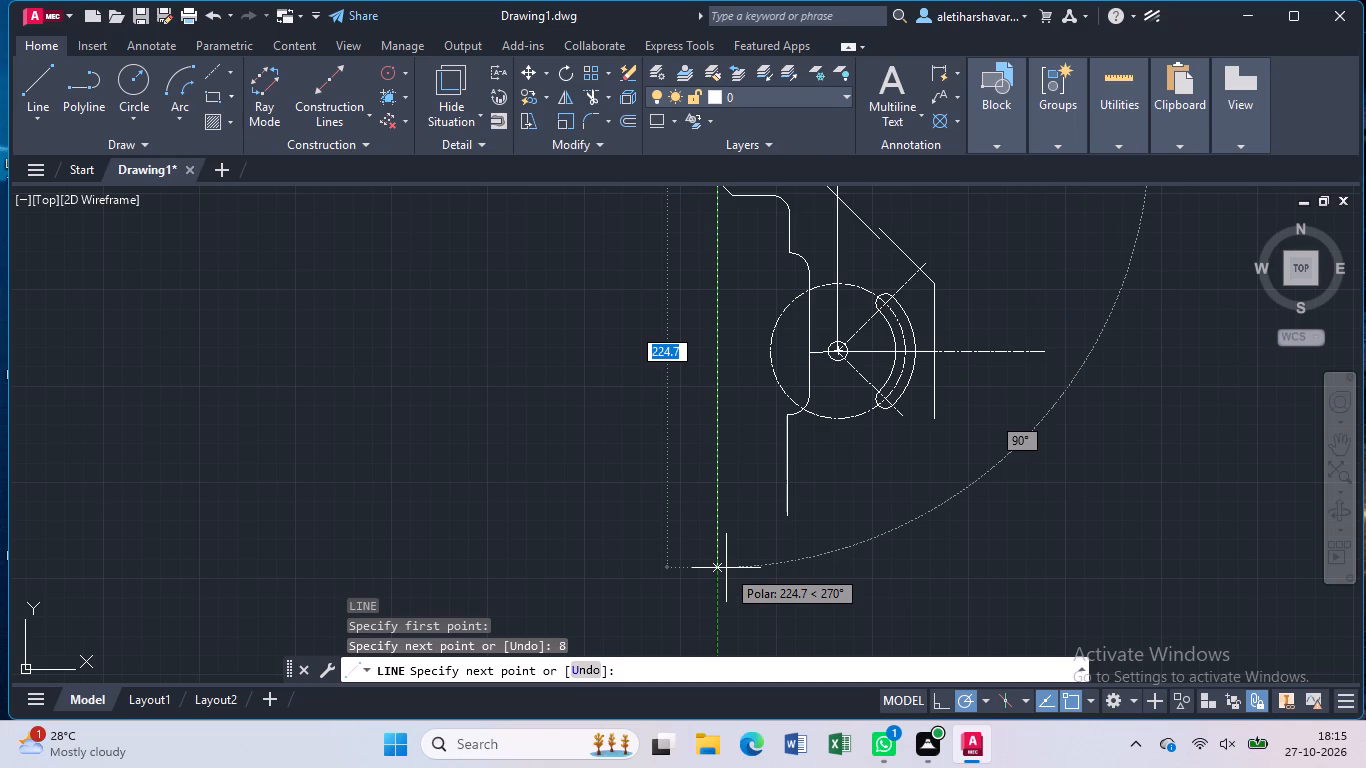
text(21)
key(0)
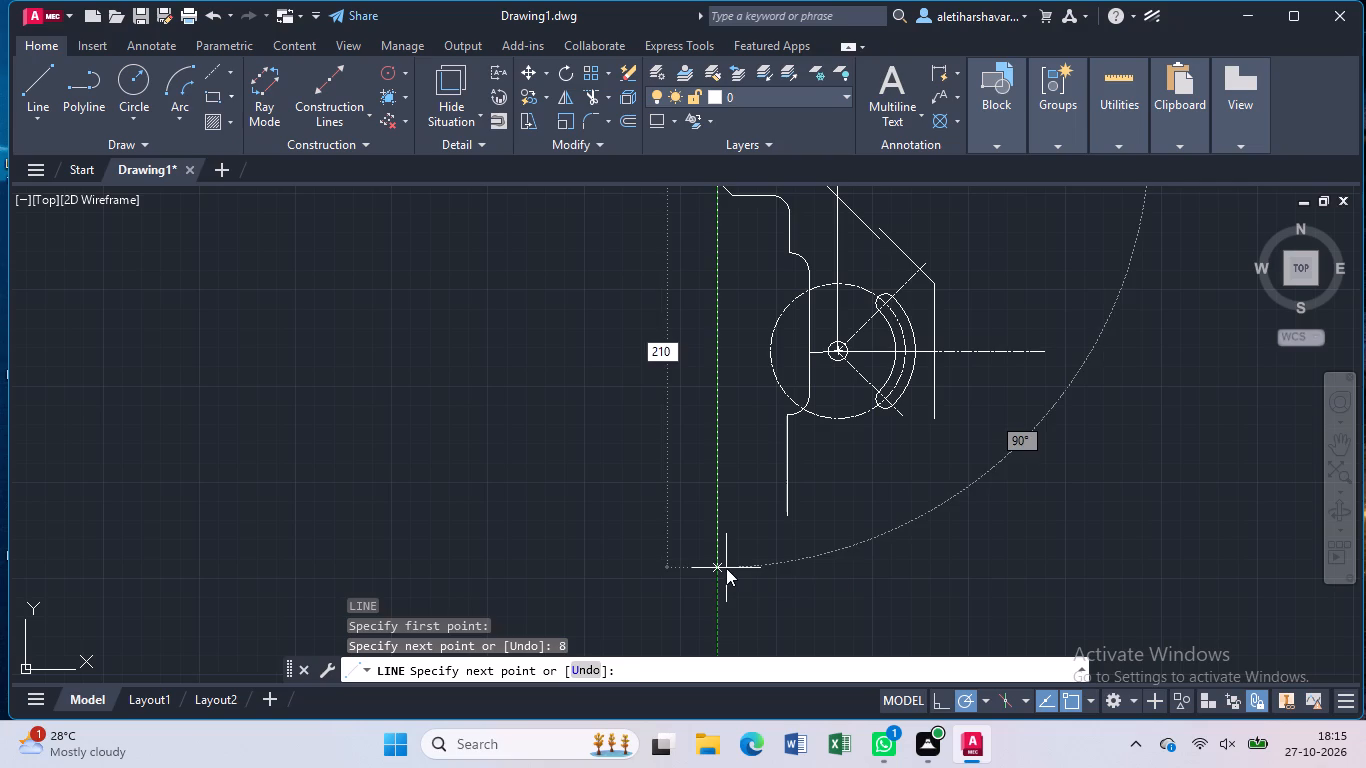
key(Return)
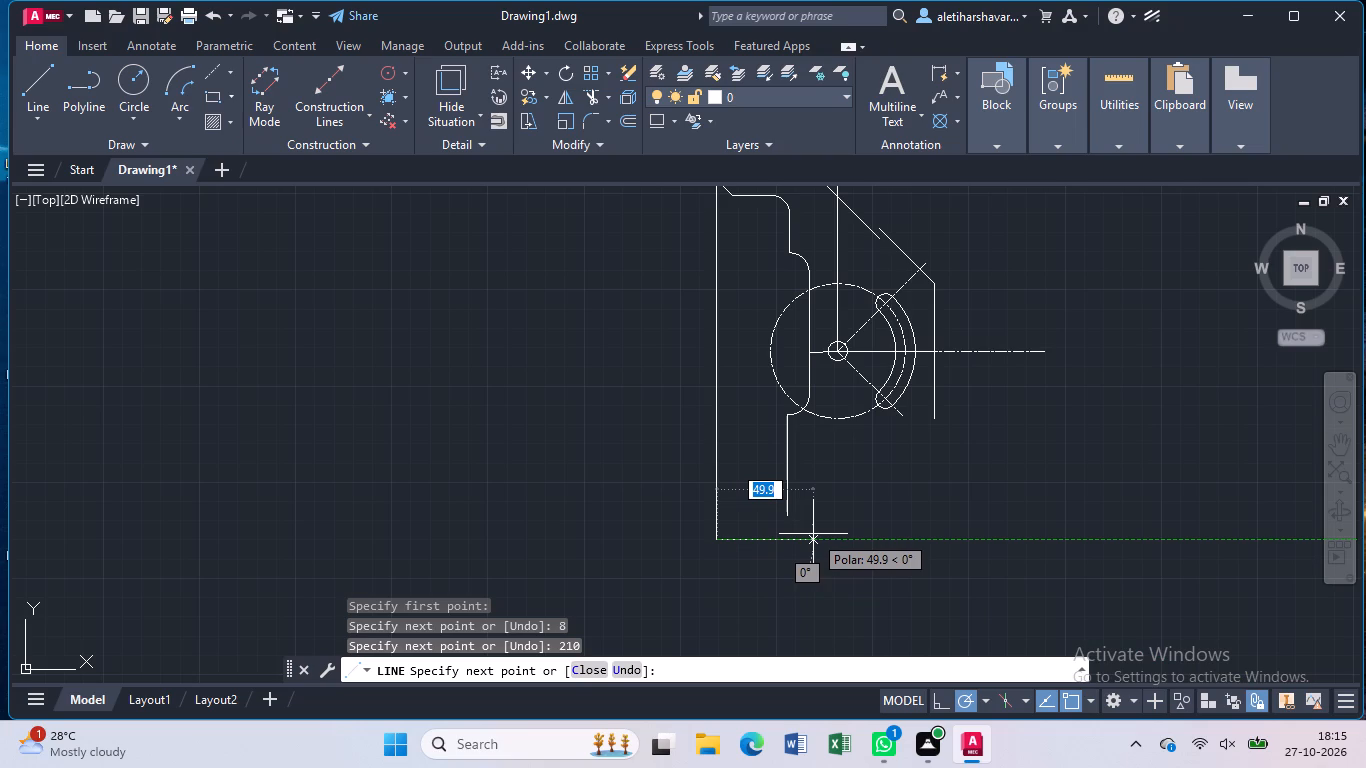
text(31)
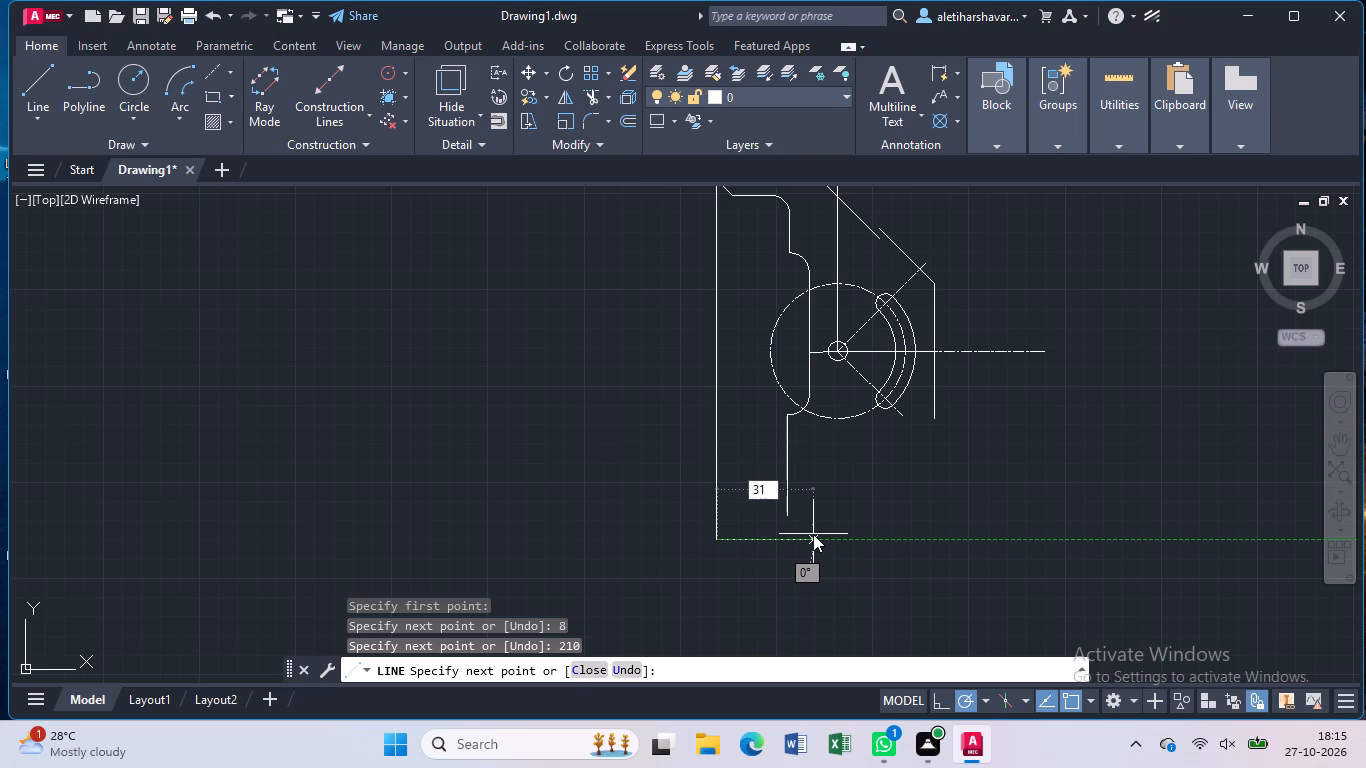
key(Return)
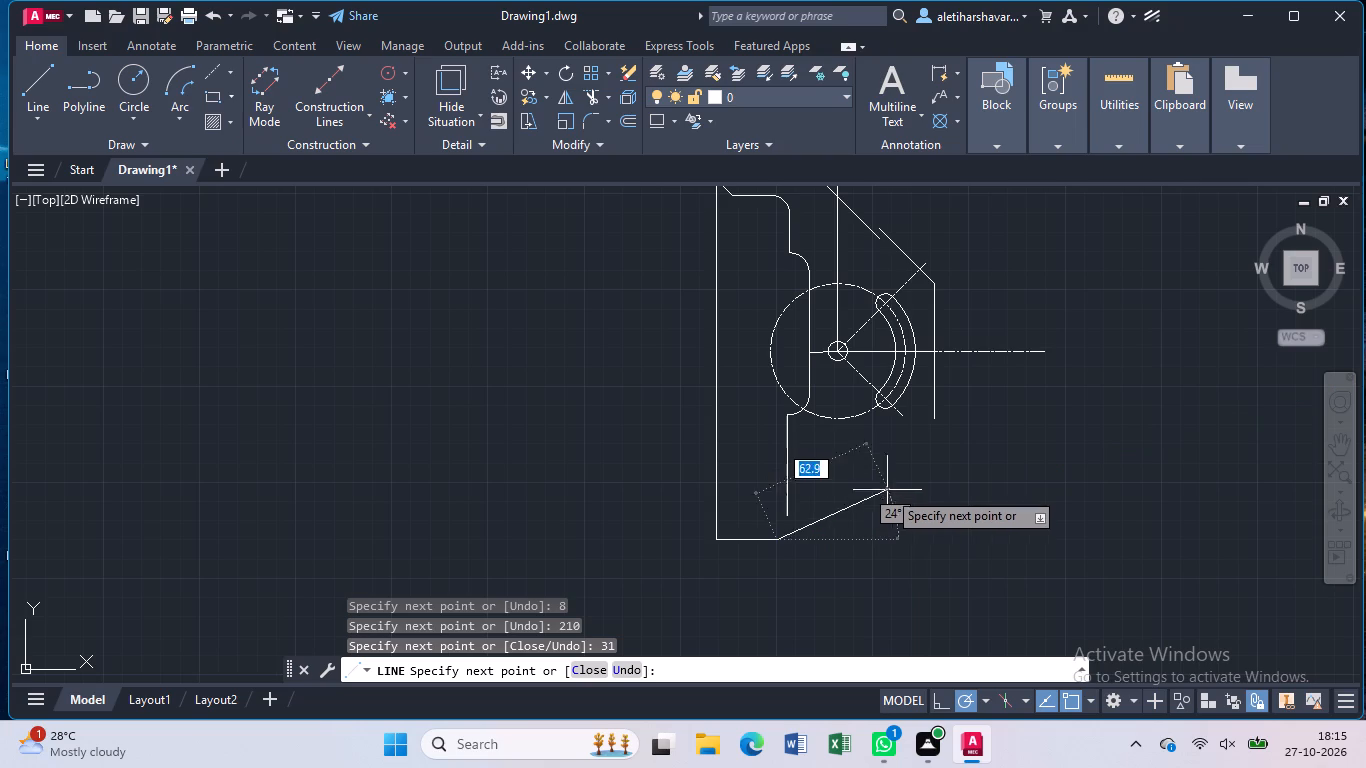
Continue from the end of the 31-unit line with a diagonal to the lower end of the right vertical line.
drag(929, 422, 979, 441)
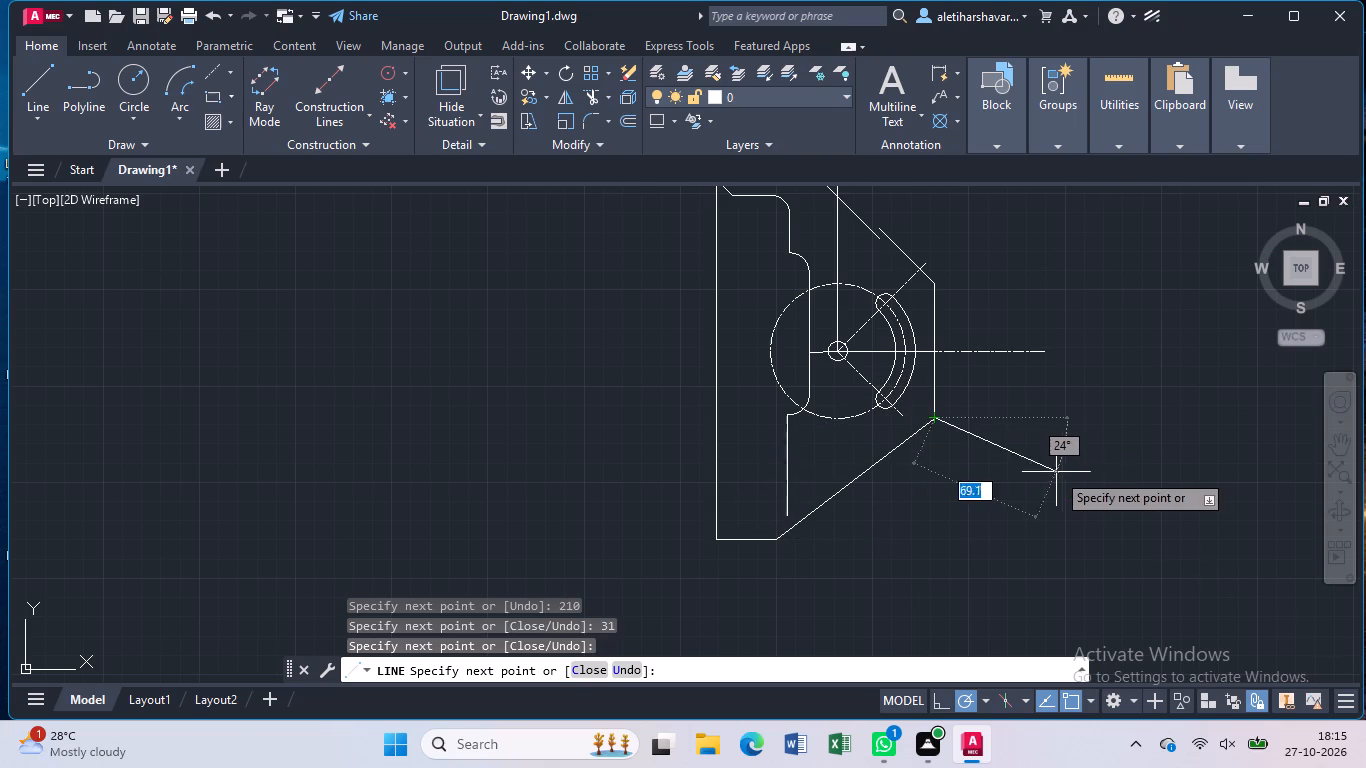
key(Escape)
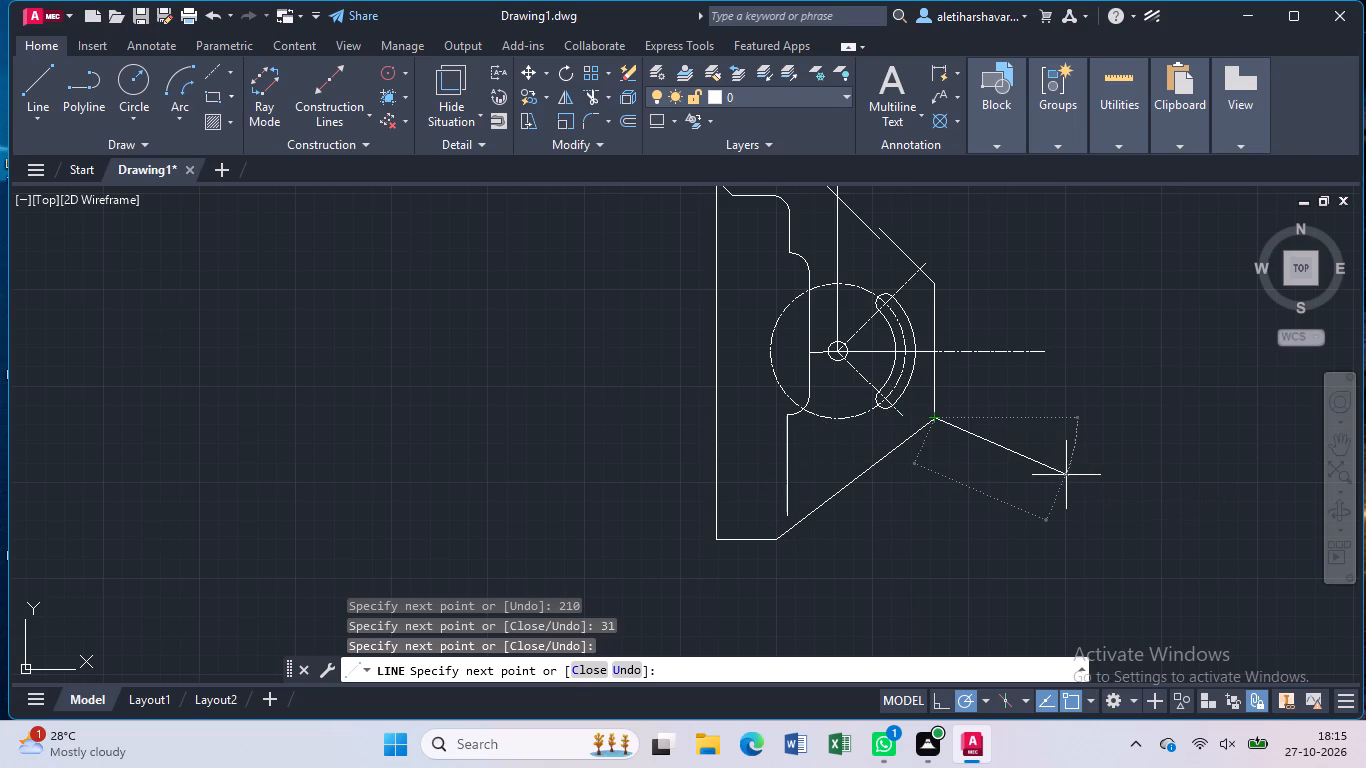
Fillet the corner between the right vertical line and the lower diagonal at radius 10 without a dimension.
key(f)
key(Return)
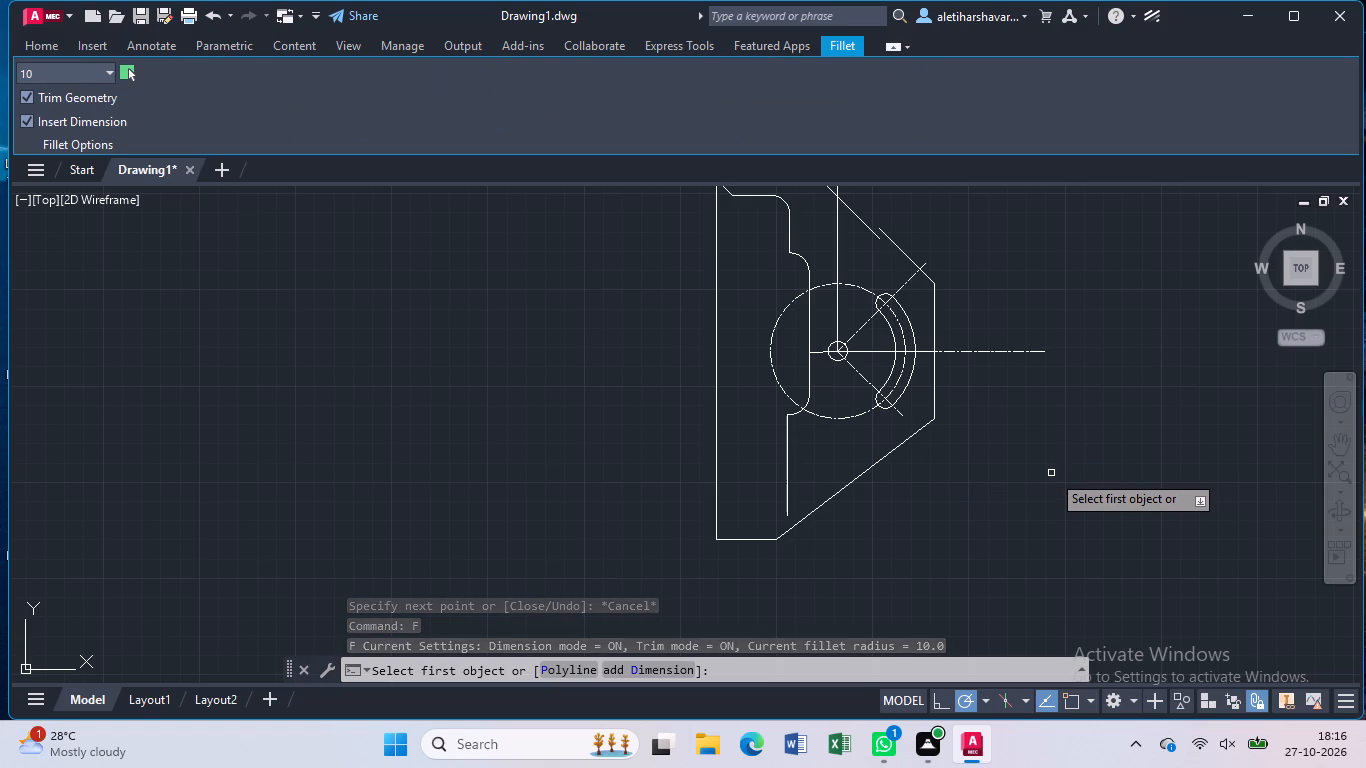
click(934, 405)
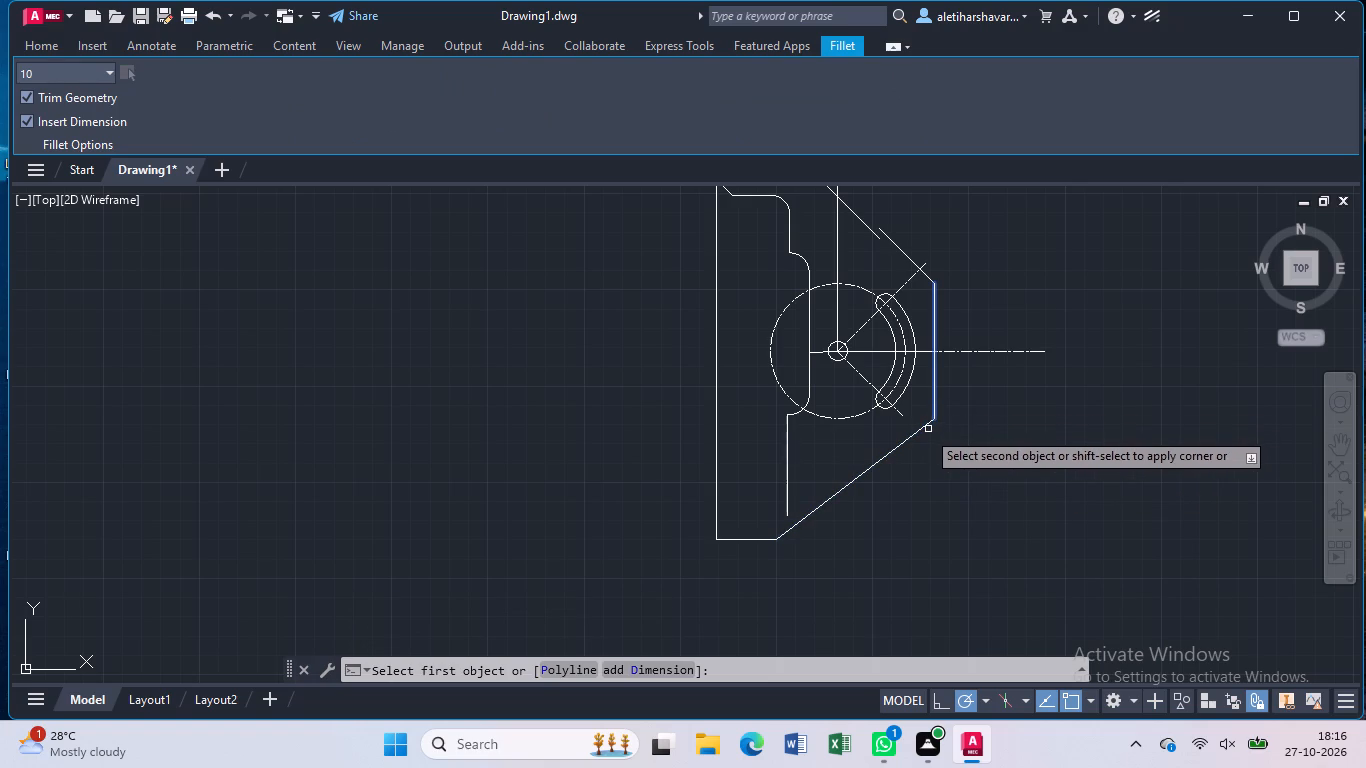
click(914, 438)
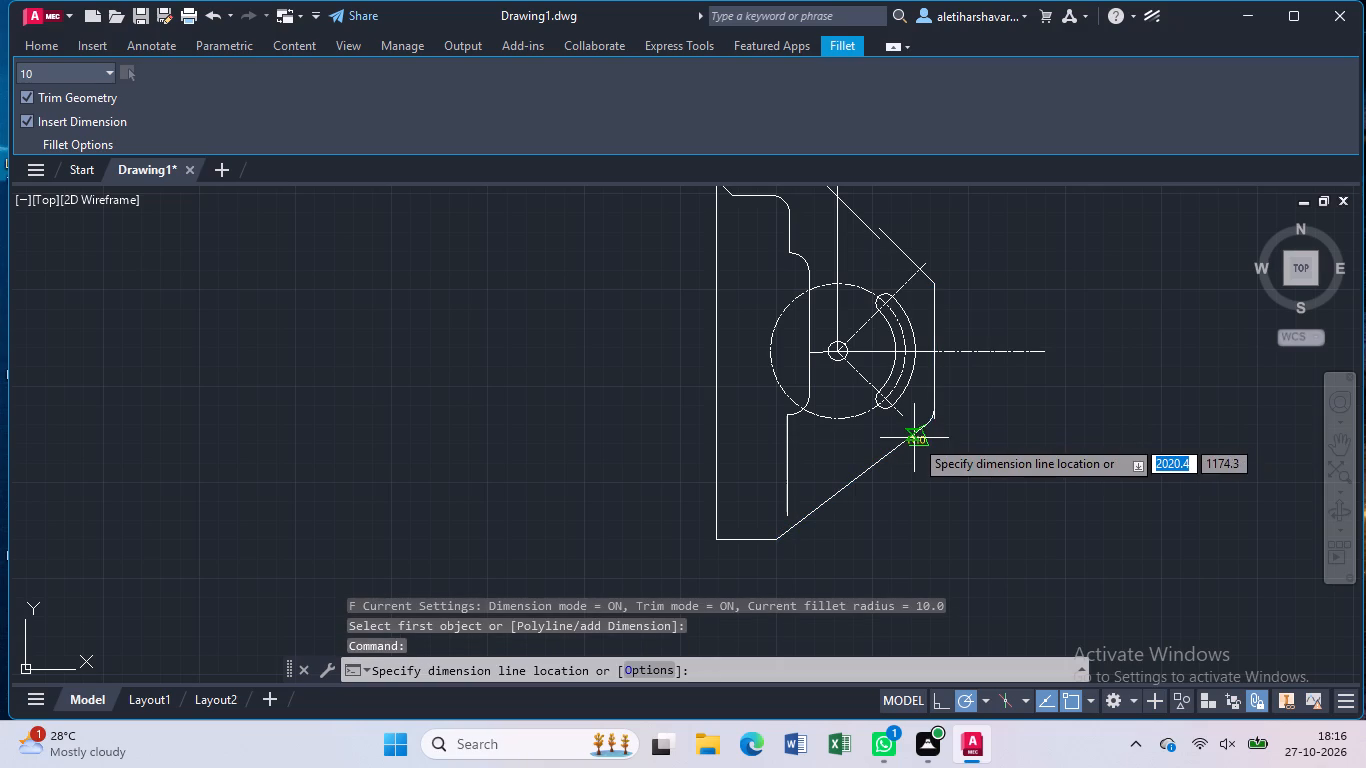
key(Escape)
Trim the leftover stub of the right vertical line extending past the new fillet.
scroll(943, 438, up, 2)
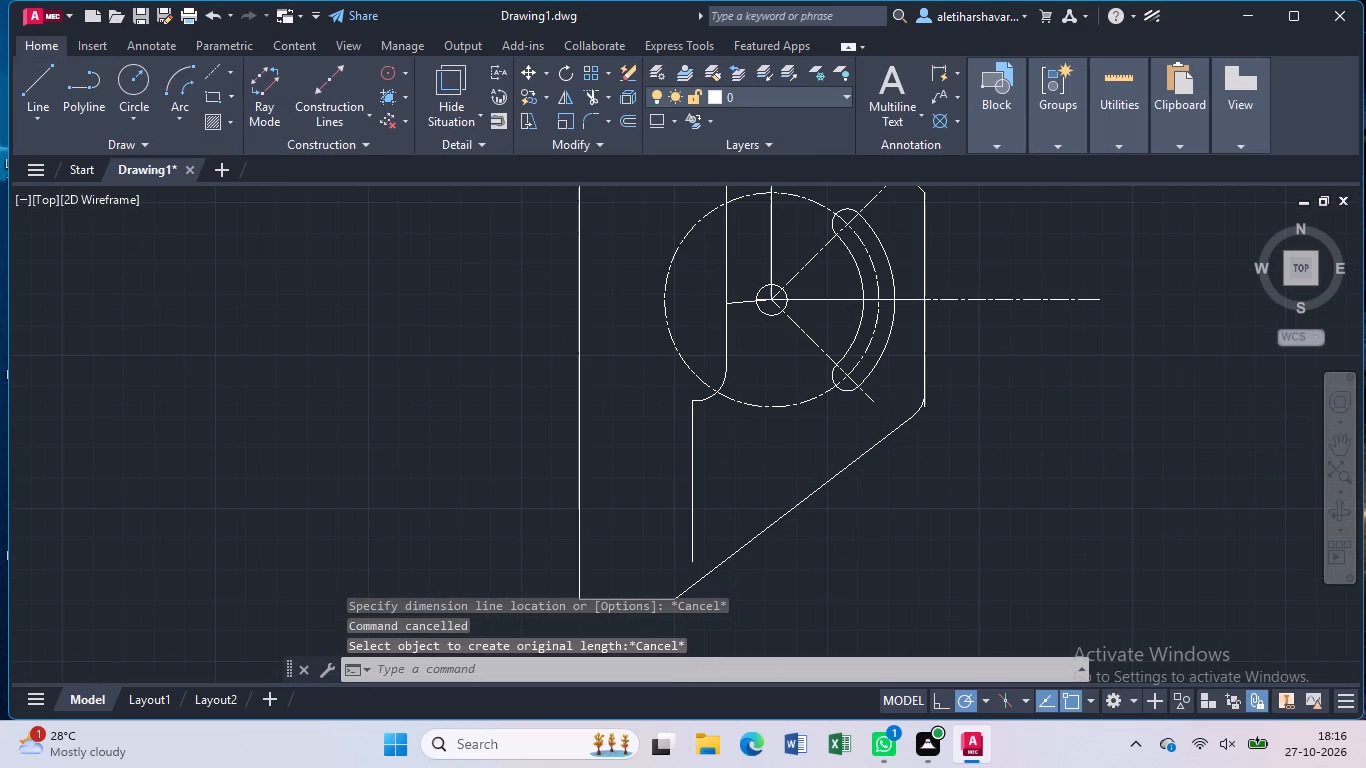
text(tr)
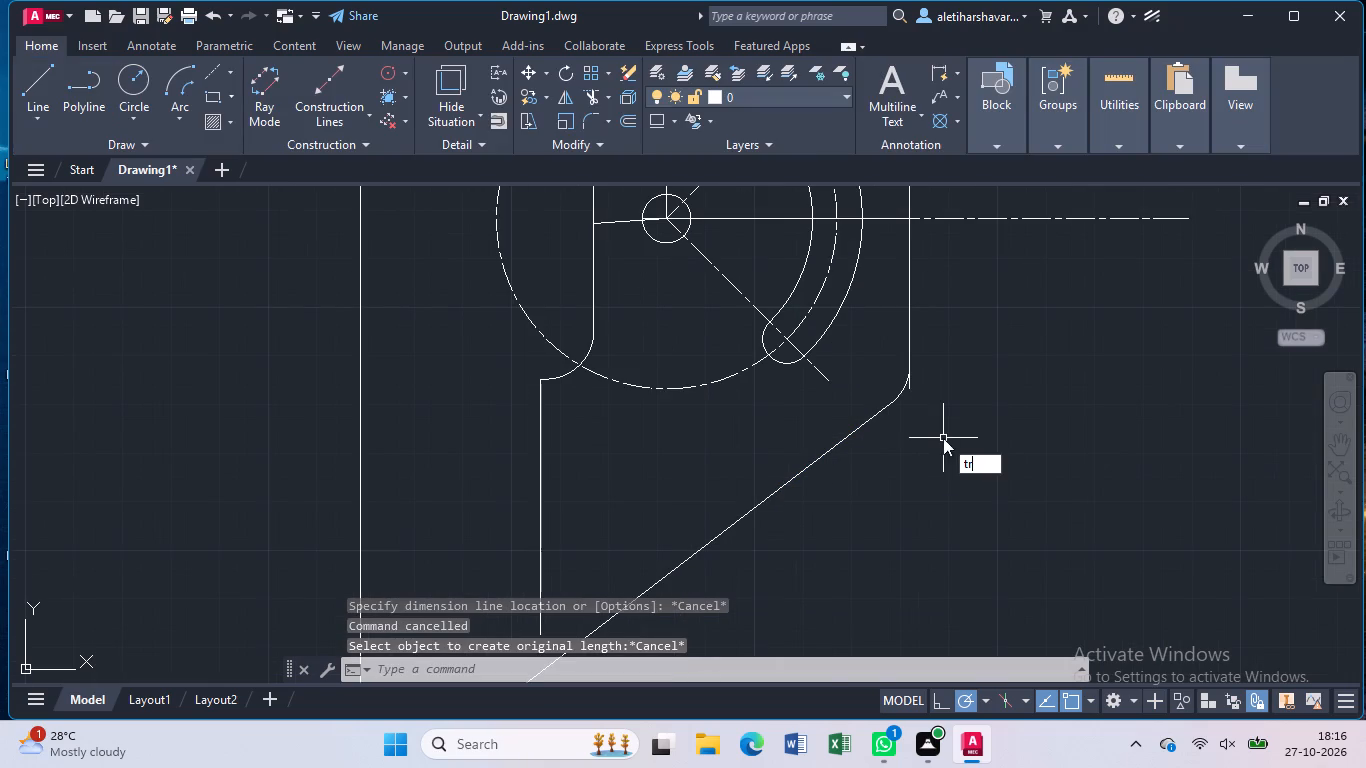
key(Return)
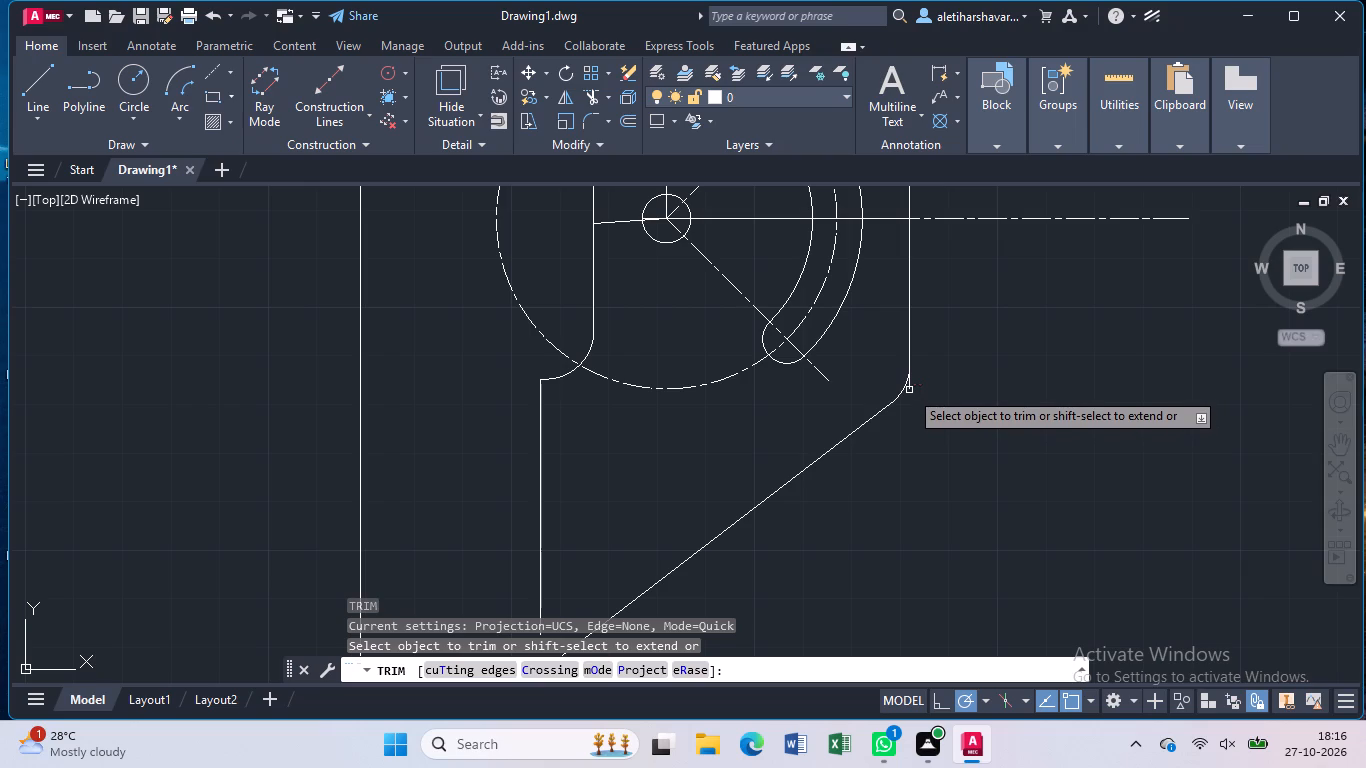
click(909, 390)
key(Escape)
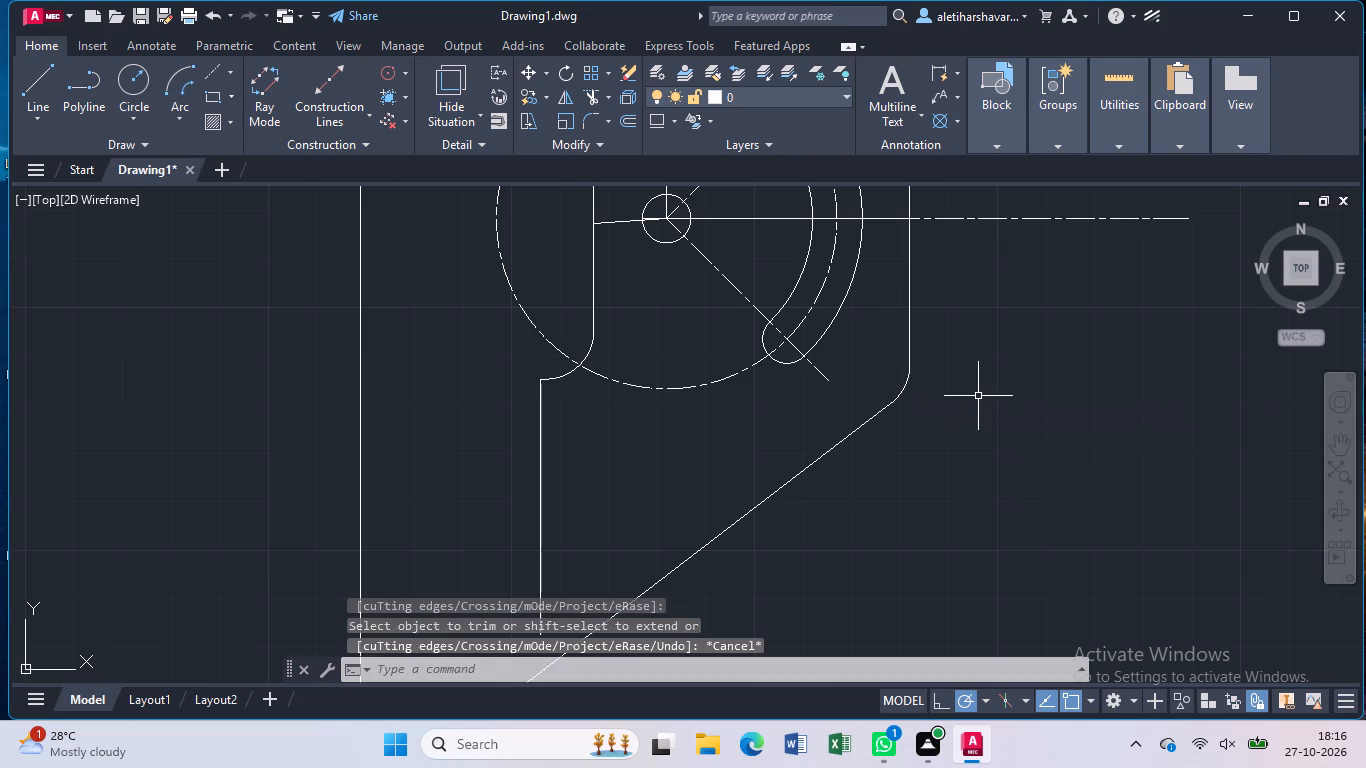
Delete the inner vertical line below the lower left step and the 31-unit horizontal line at the bottom.
scroll(975, 399, down, 1)
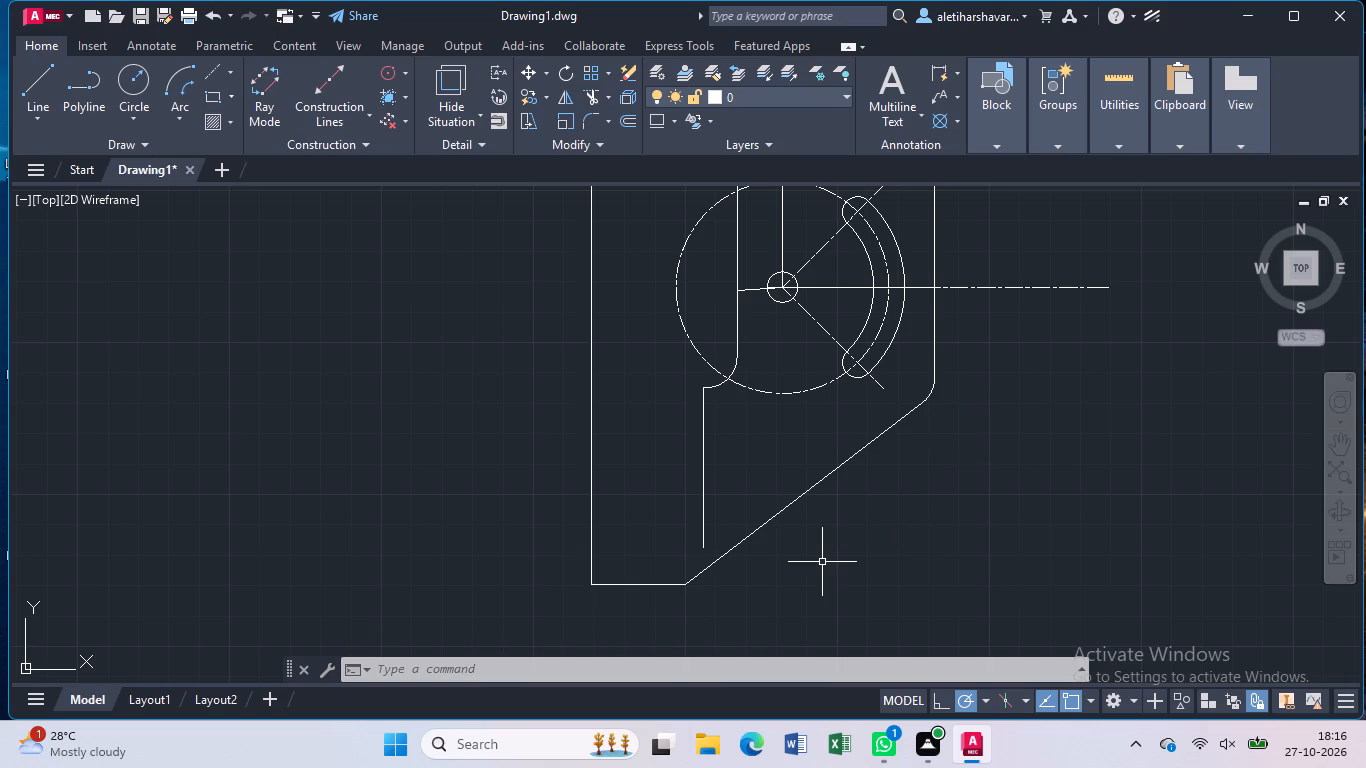
click(704, 503)
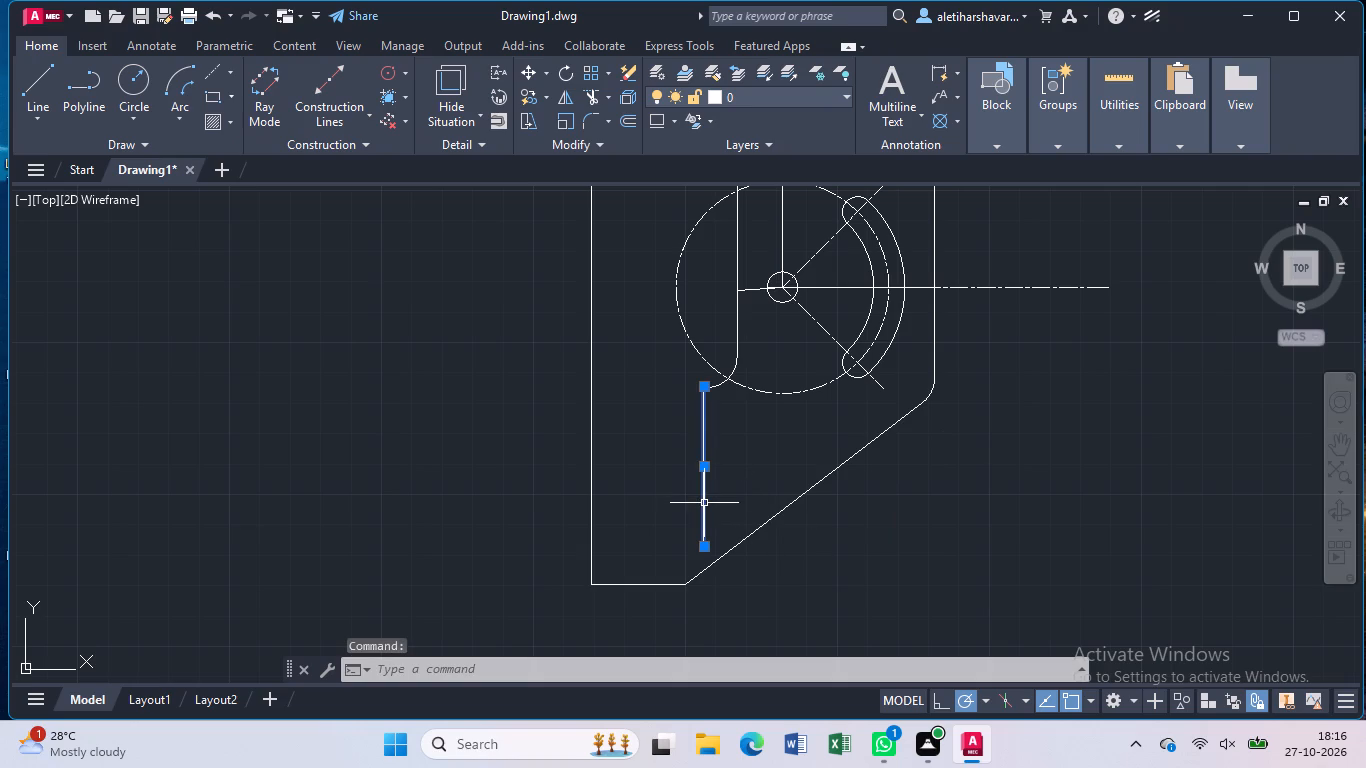
key(Delete)
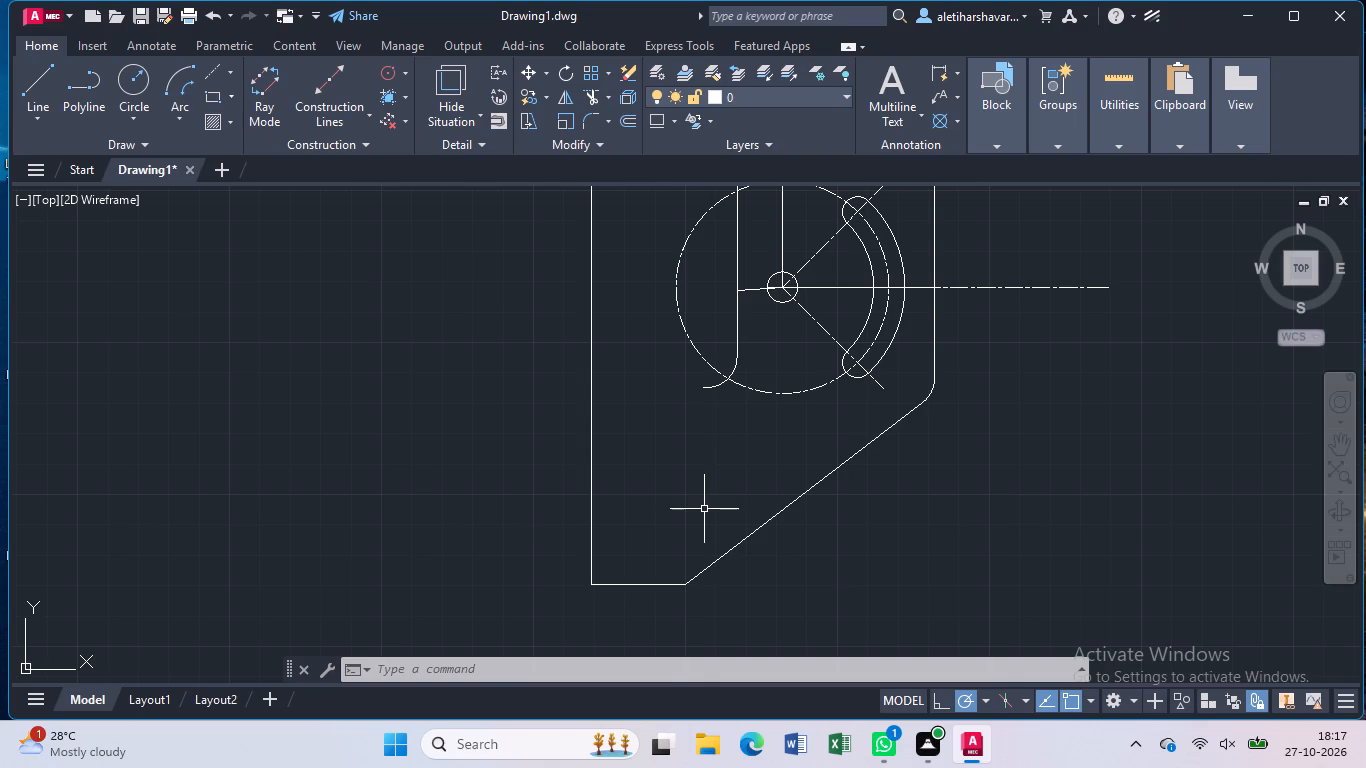
click(634, 586)
key(Delete)
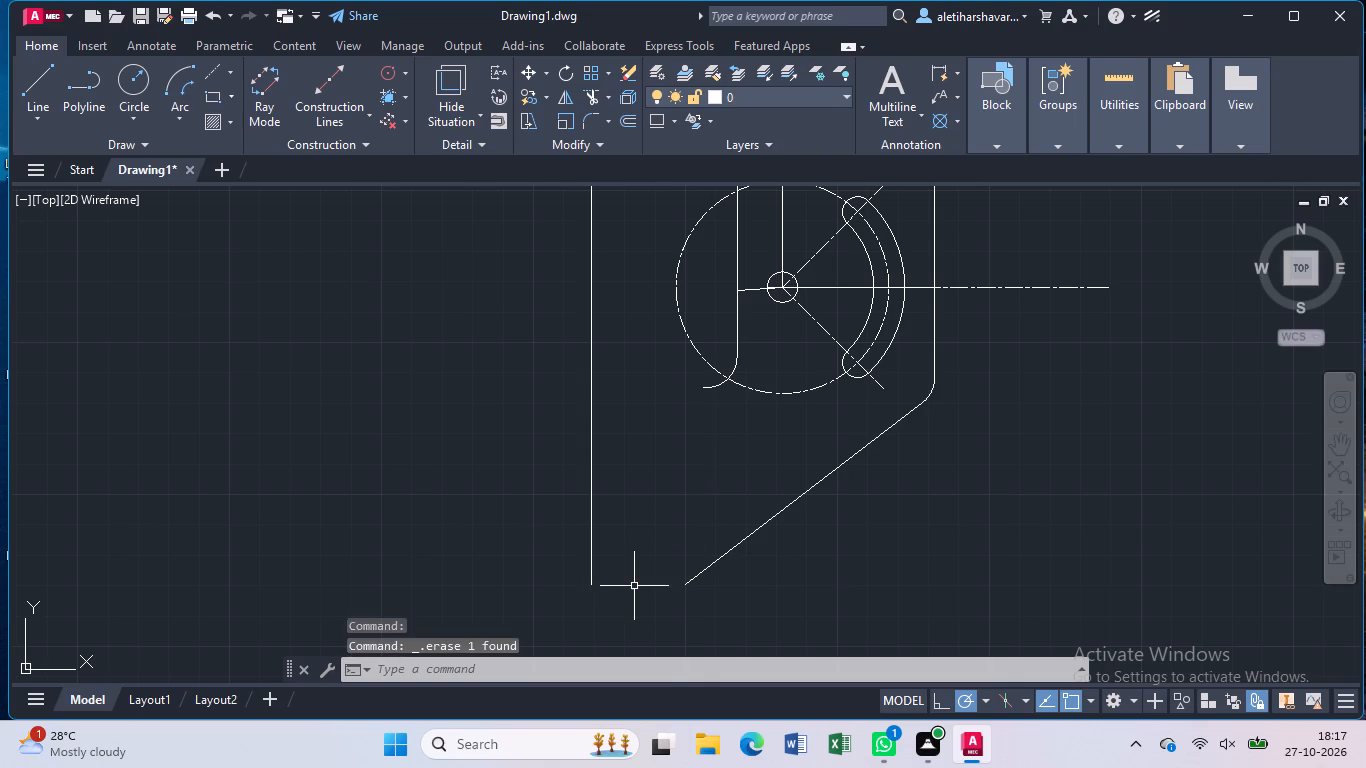
Draw a horizontal line 24 units to the left from the lower end of the bottom diagonal.
key(l)
key(Return)
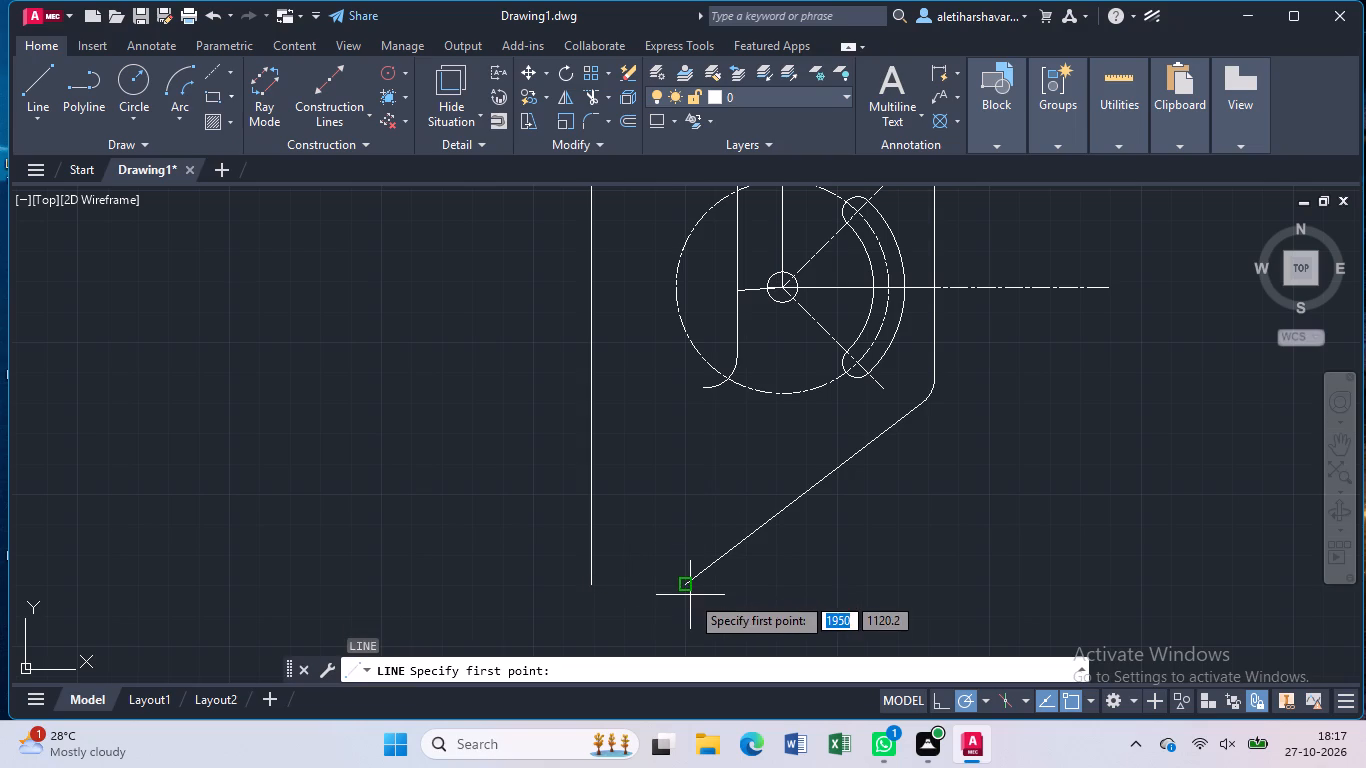
click(691, 586)
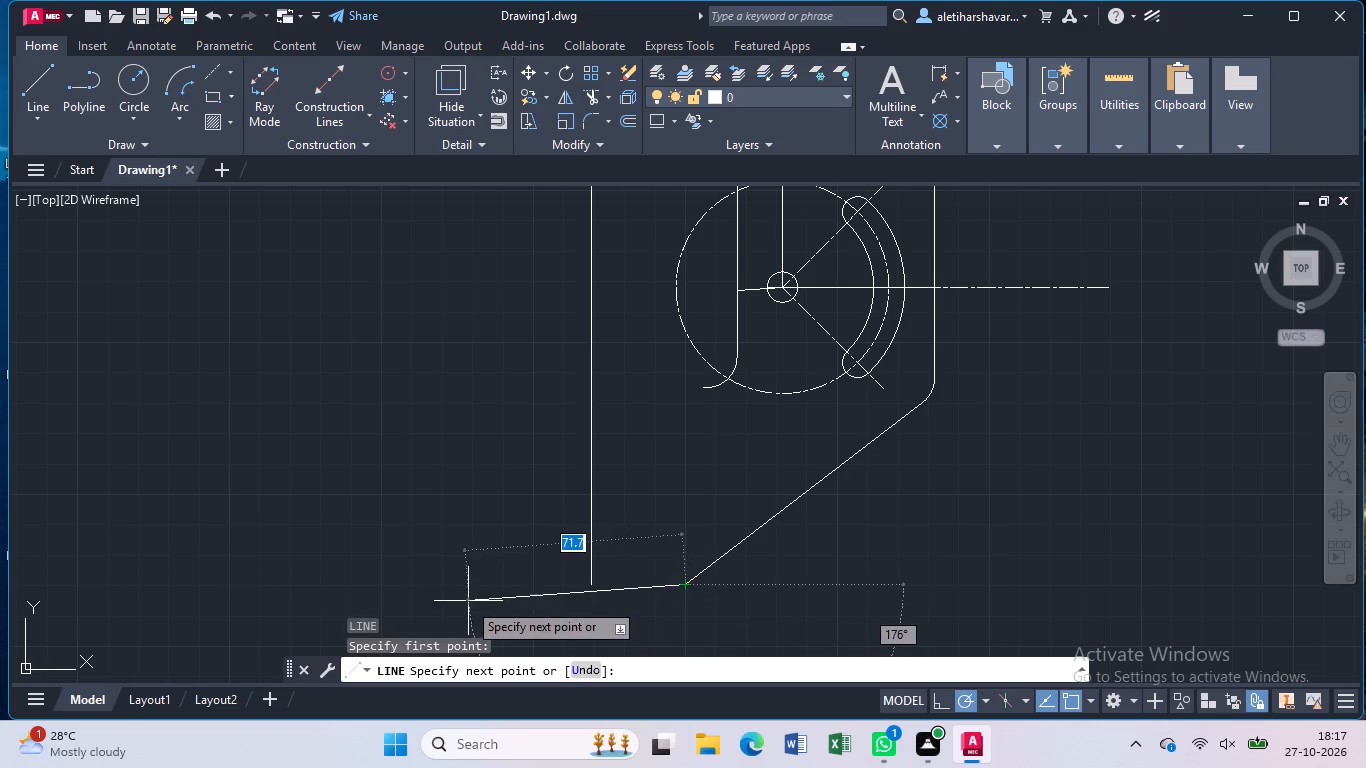
text(24)
key(Return)
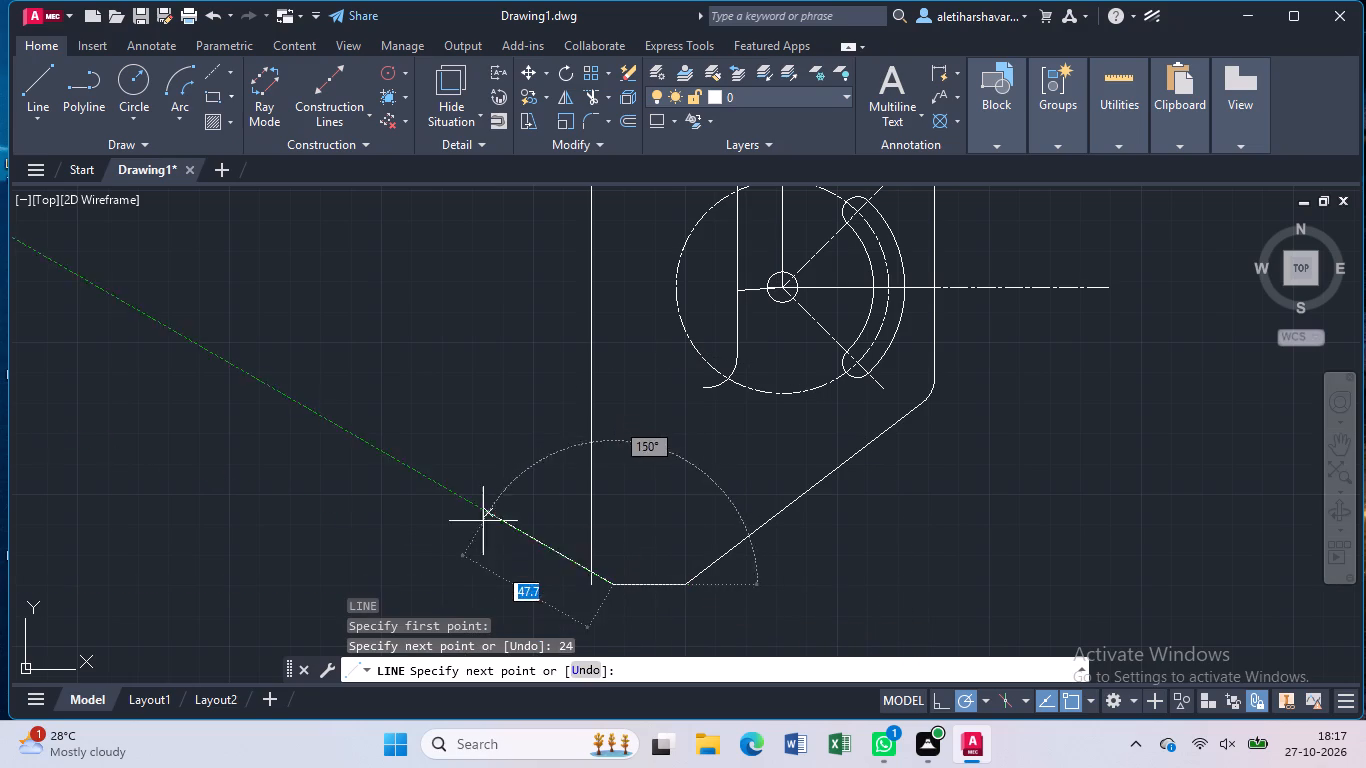
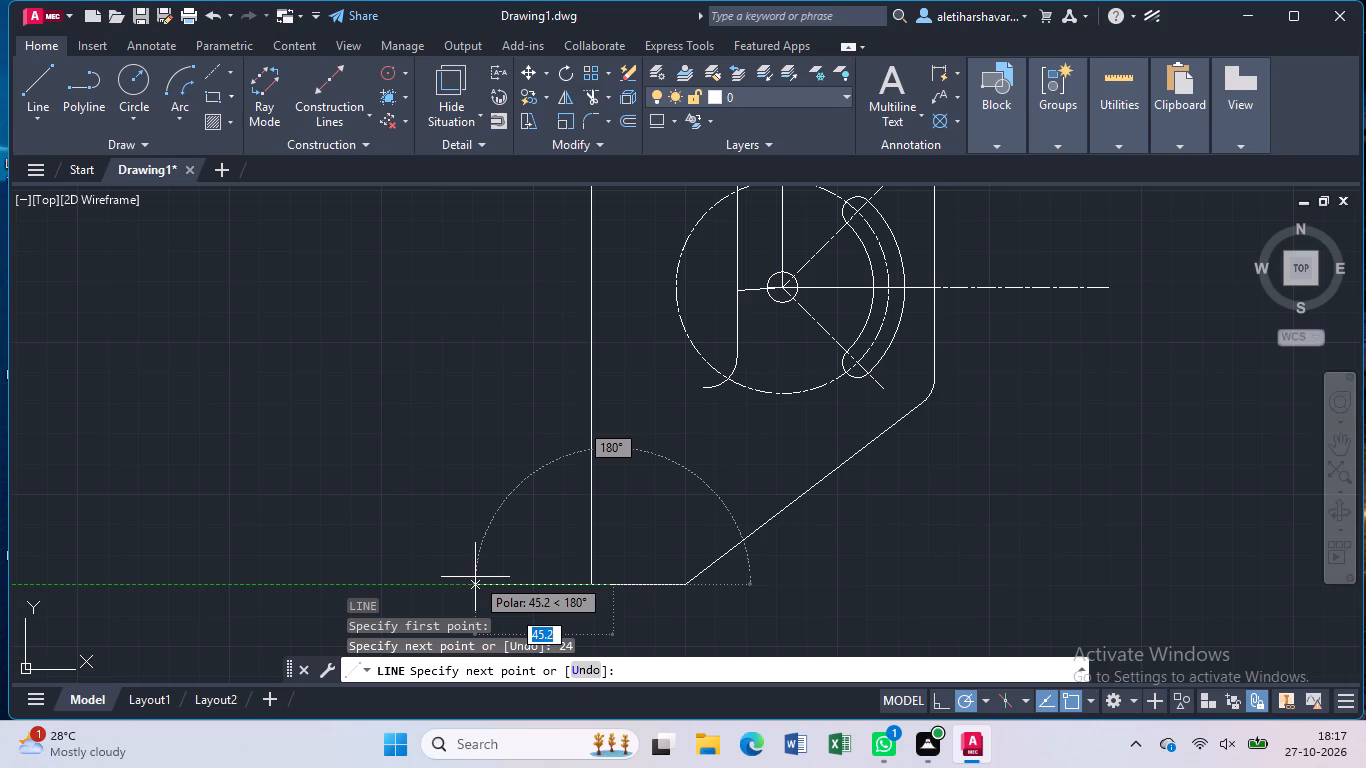
Draw a diagonal about 57 units long at 139° from the bottom horizontal line's left end, crossing the left vertical line.
click(477, 472)
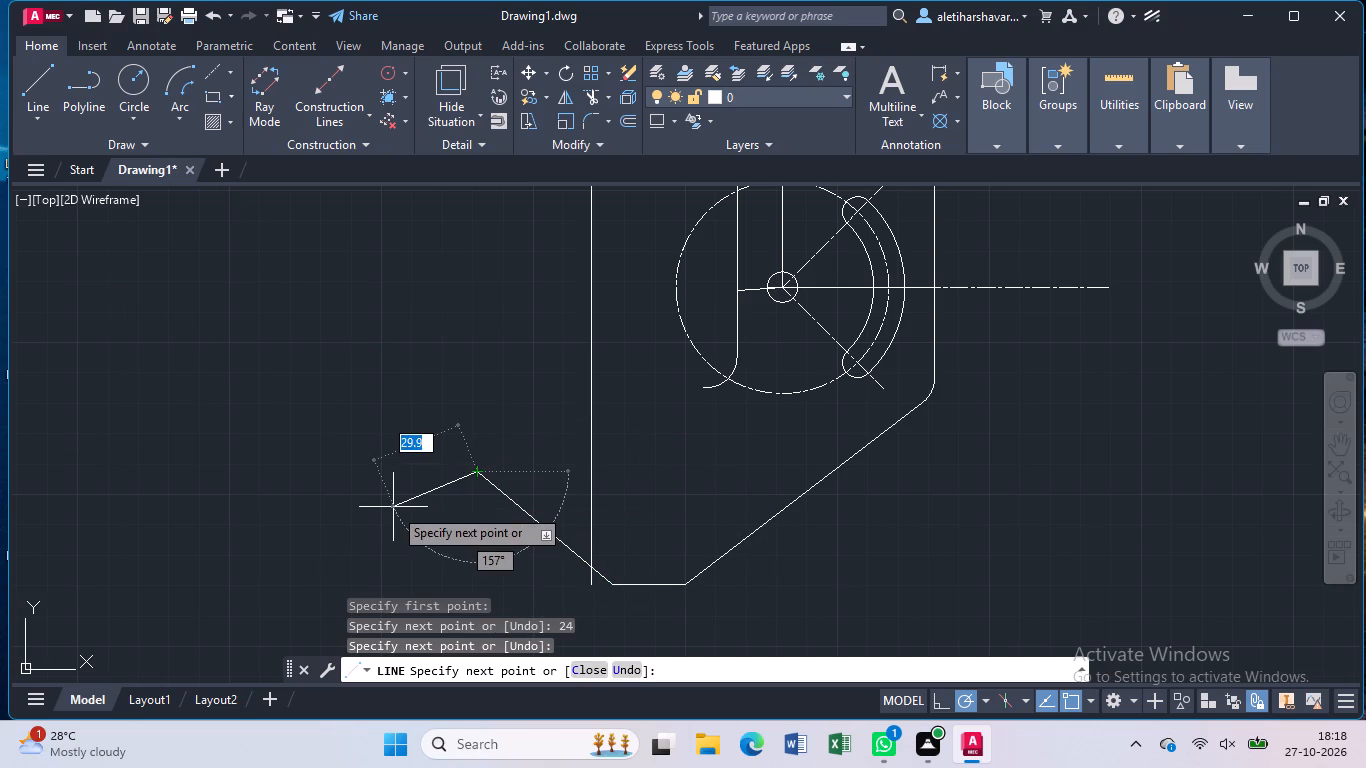
key(Escape)
Trim the new diagonal outside the left vertical line and the vertical's stub below their intersection.
text(tr)
key(Return)
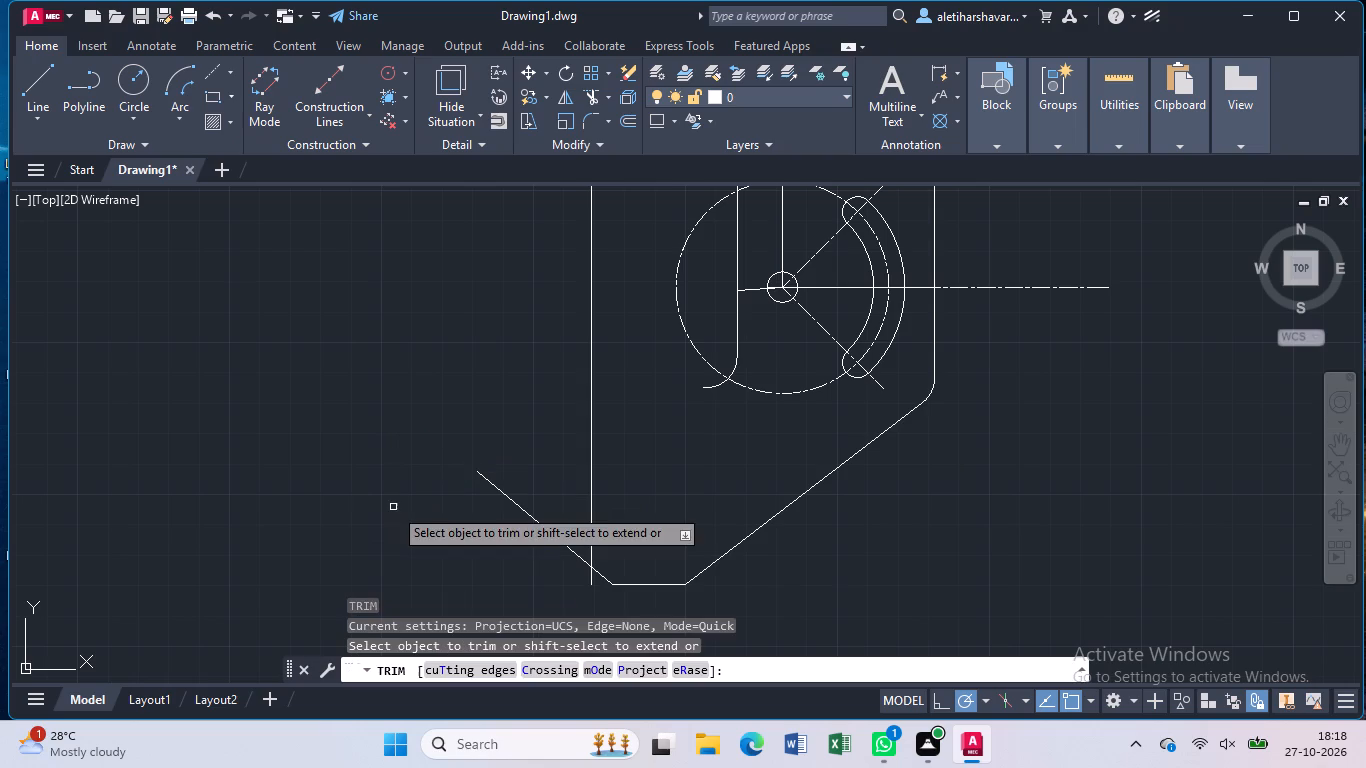
click(524, 511)
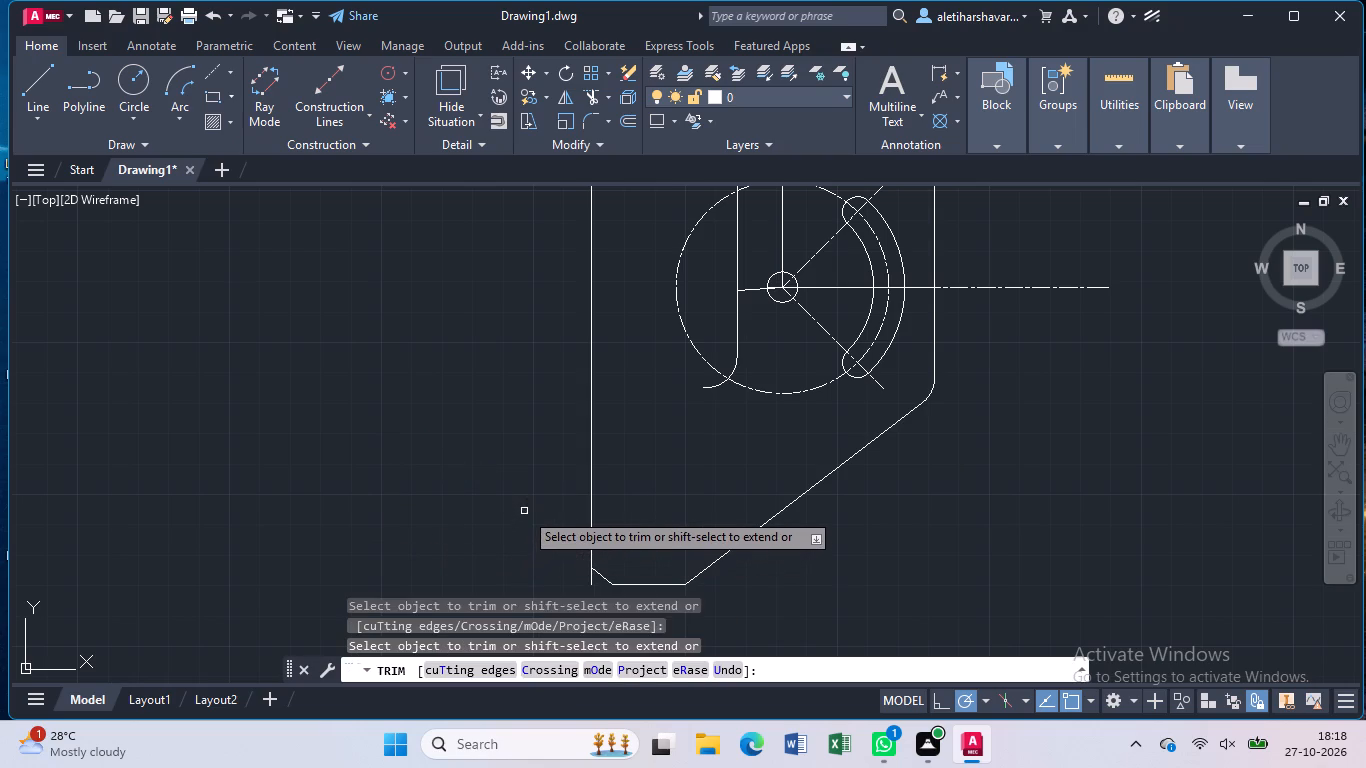
click(589, 581)
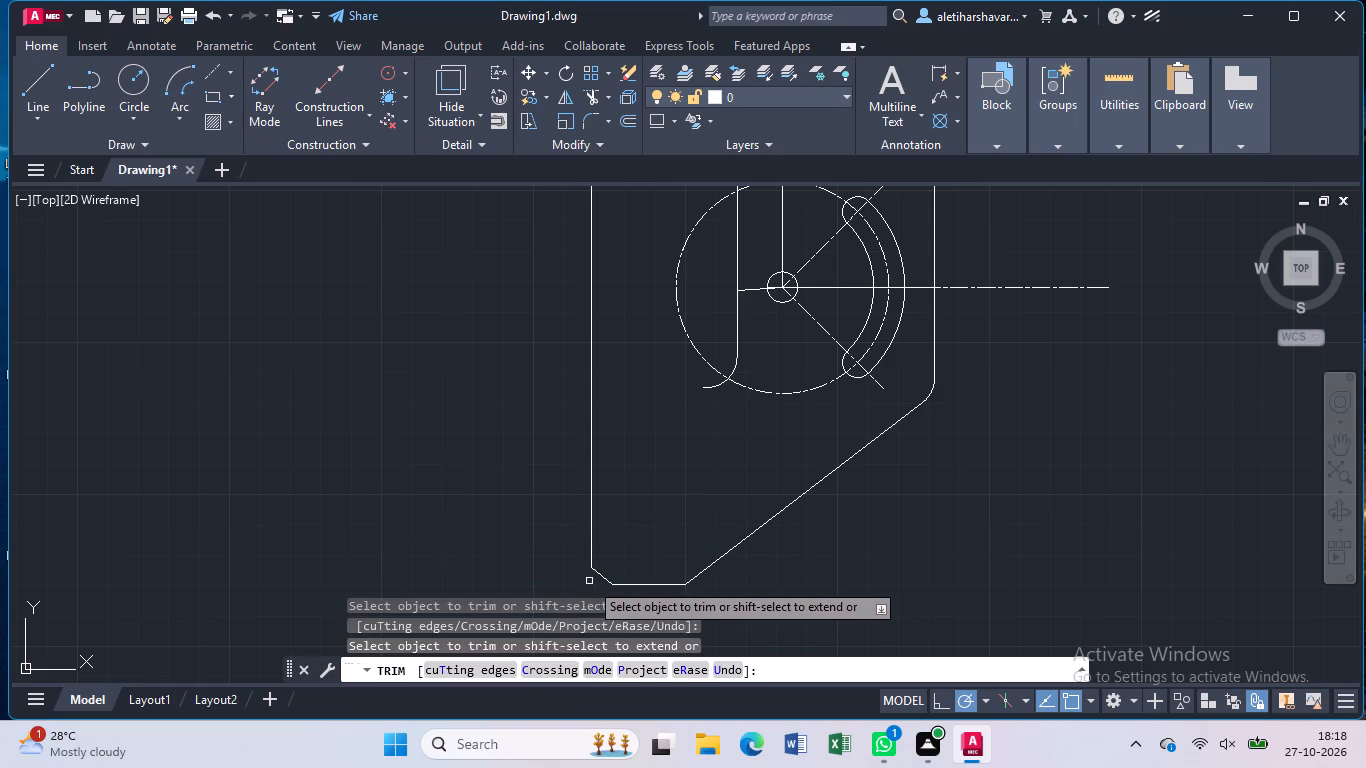
key(Escape)
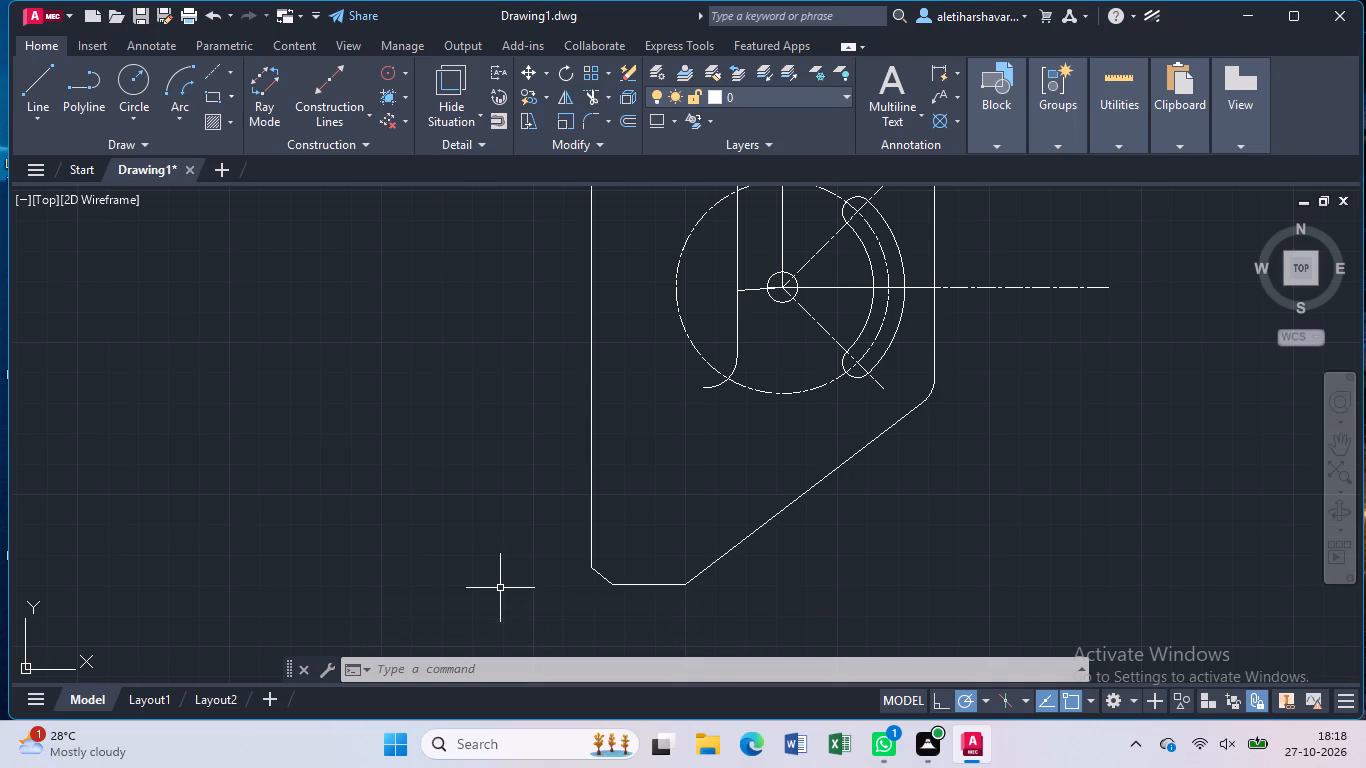
Draw a vertical line 180 units downward from the centre of the upper left concentric circles.
scroll(599, 535, down, 1)
middle_drag(626, 491, 634, 544)
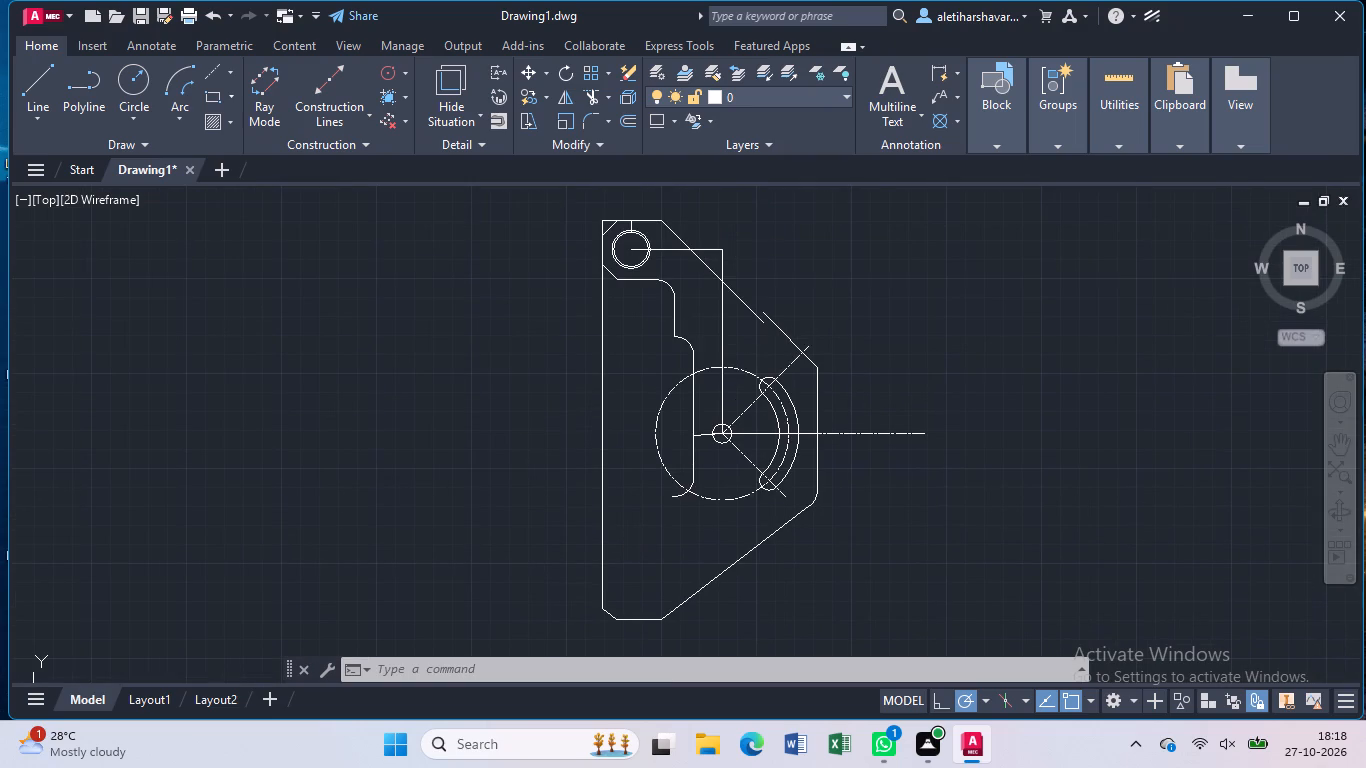
key(l)
key(Return)
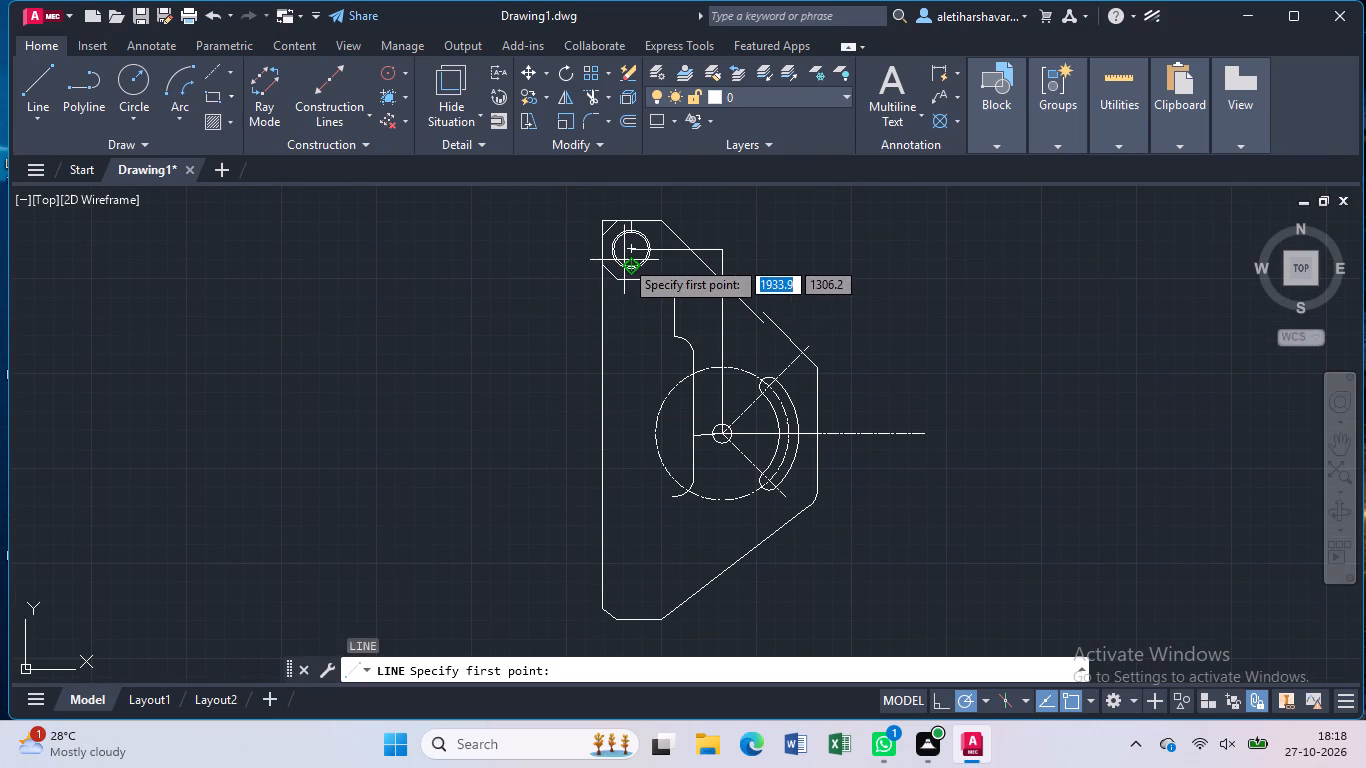
click(625, 245)
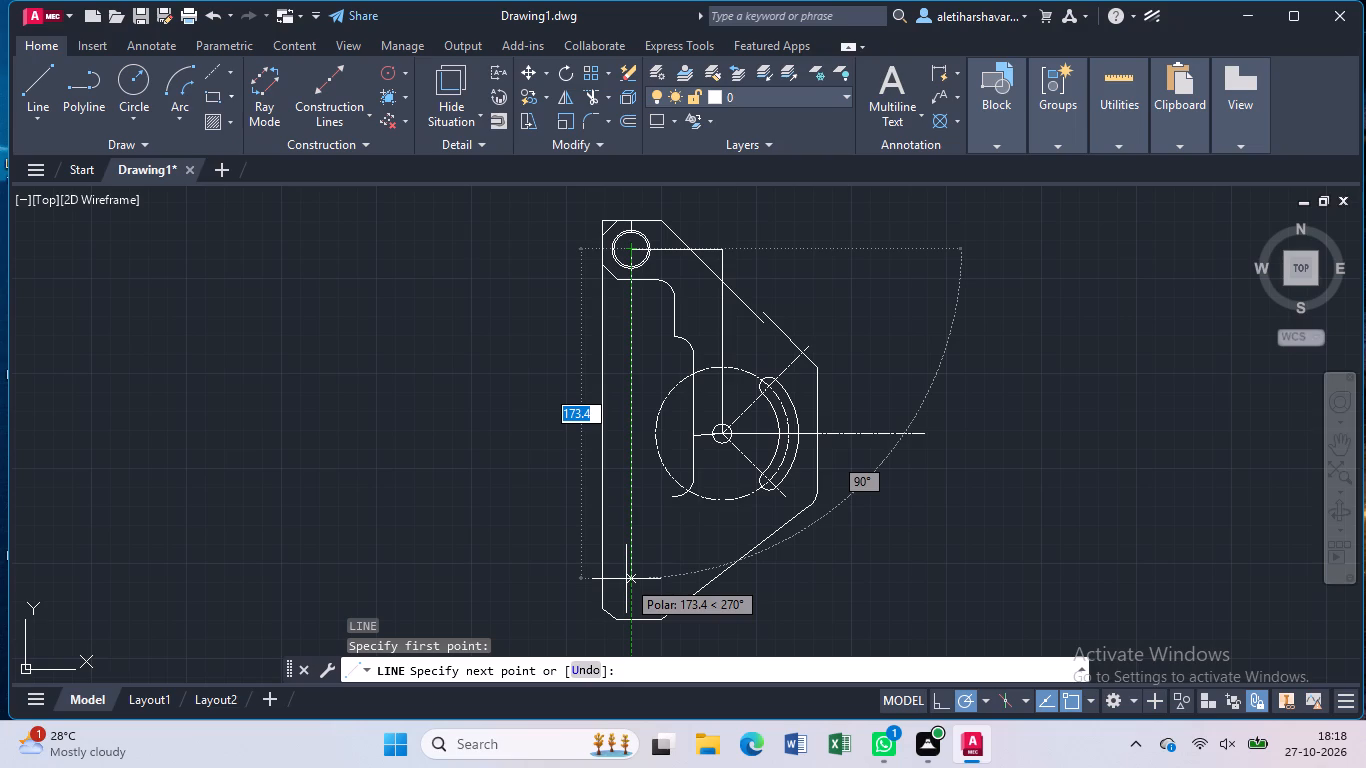
key(1)
text(80)
key(Return)
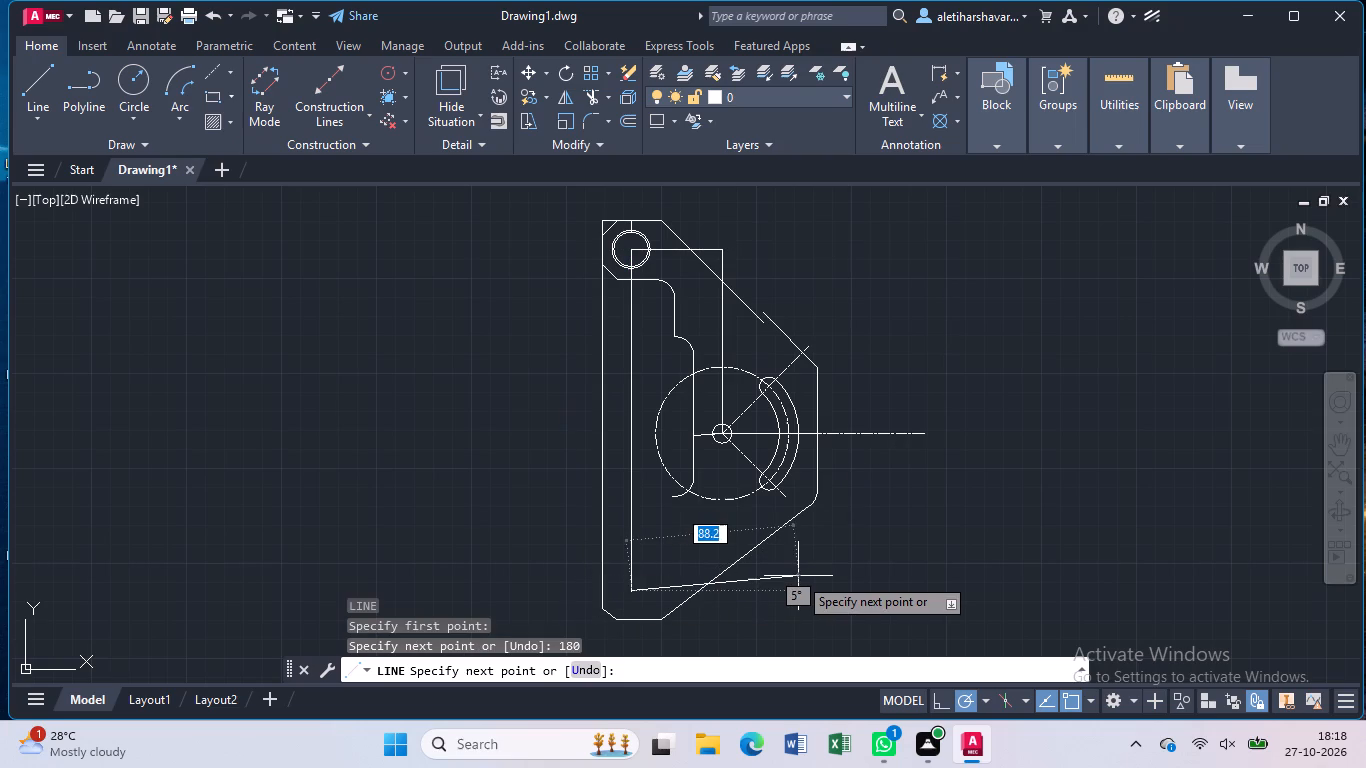
key(Escape)
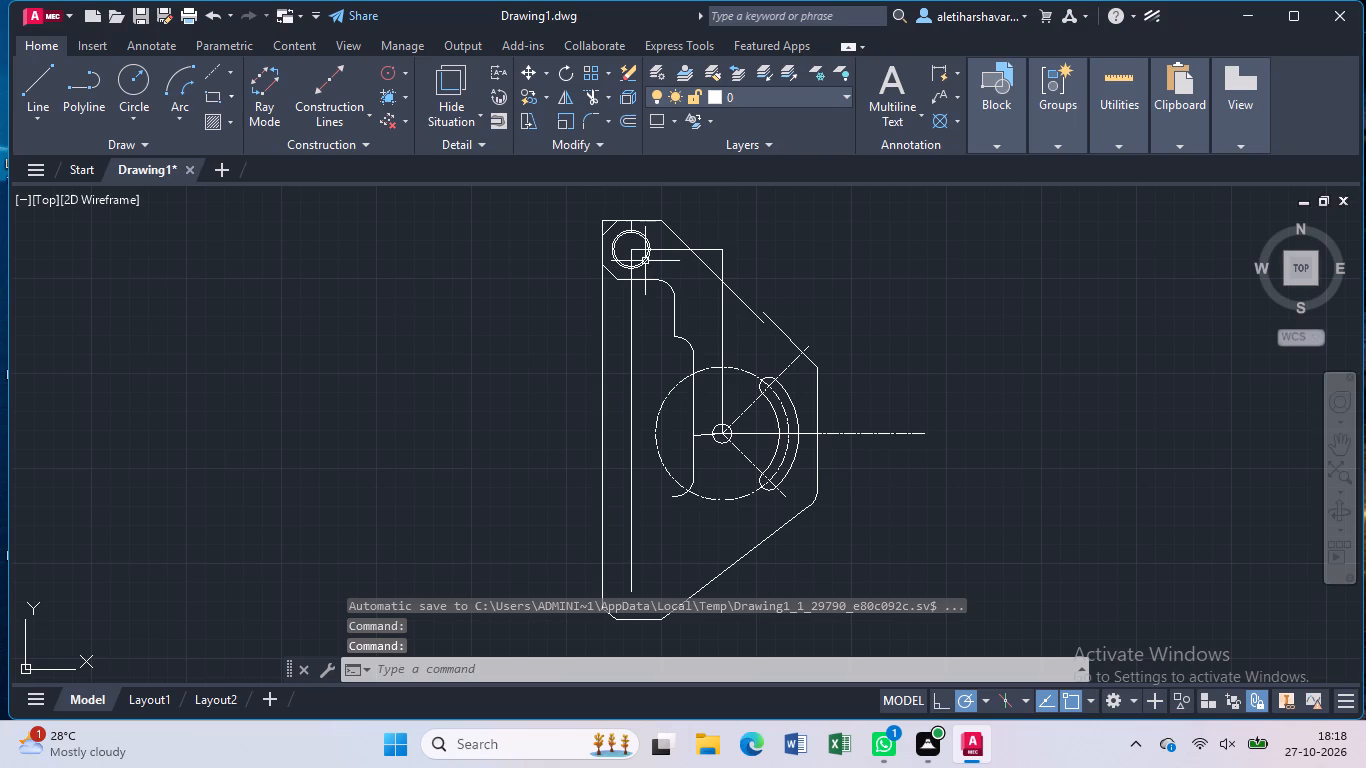
Copy the two upper left concentric circles from their centre to the lower end of the 180-unit vertical line.
click(645, 261)
scroll(645, 261, up, 3)
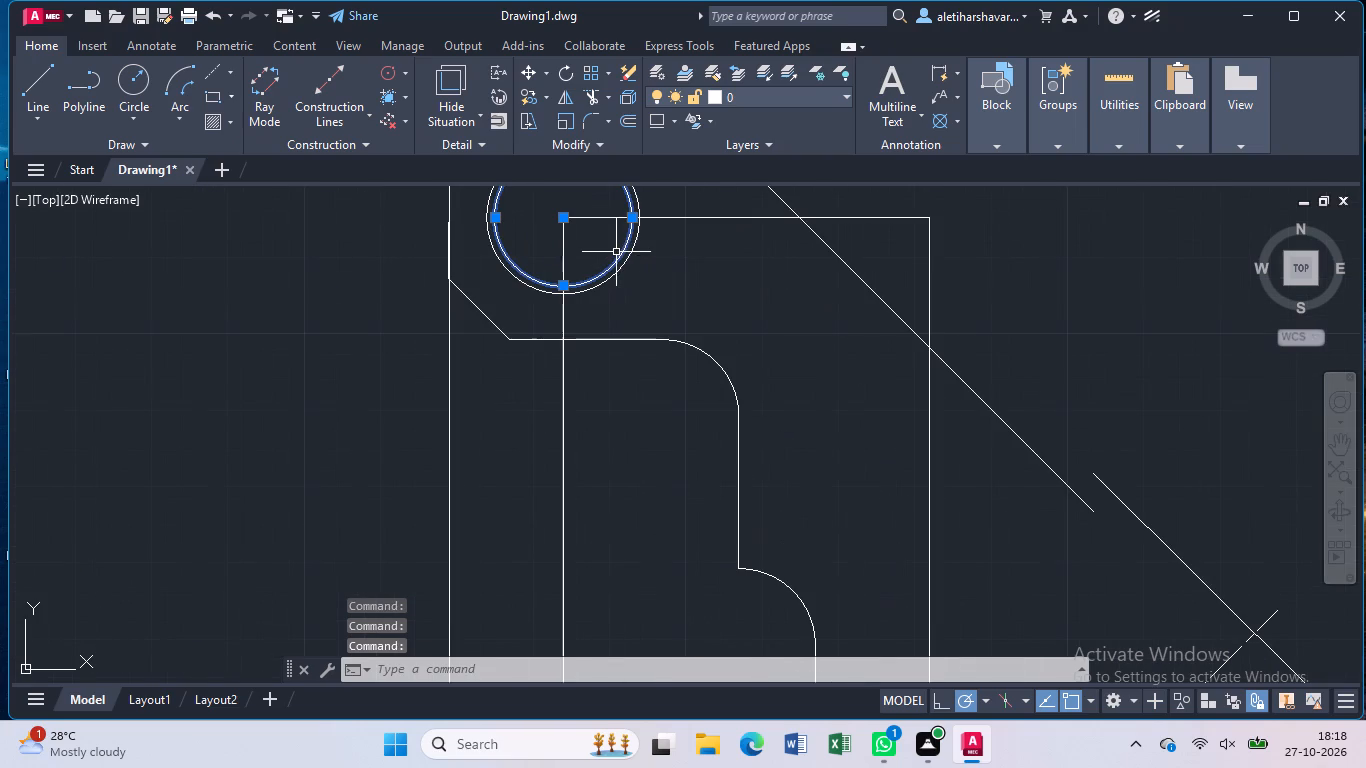
click(618, 273)
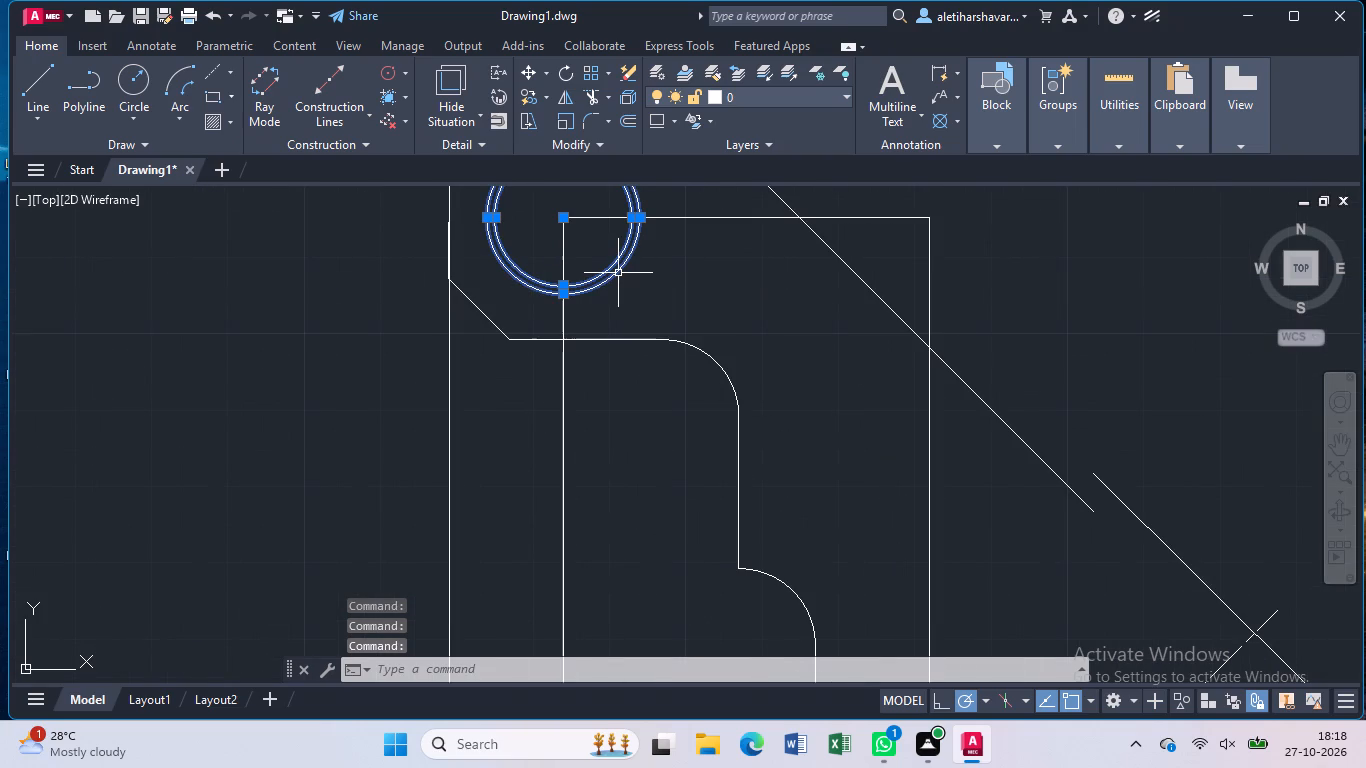
text(co)
key(Return)
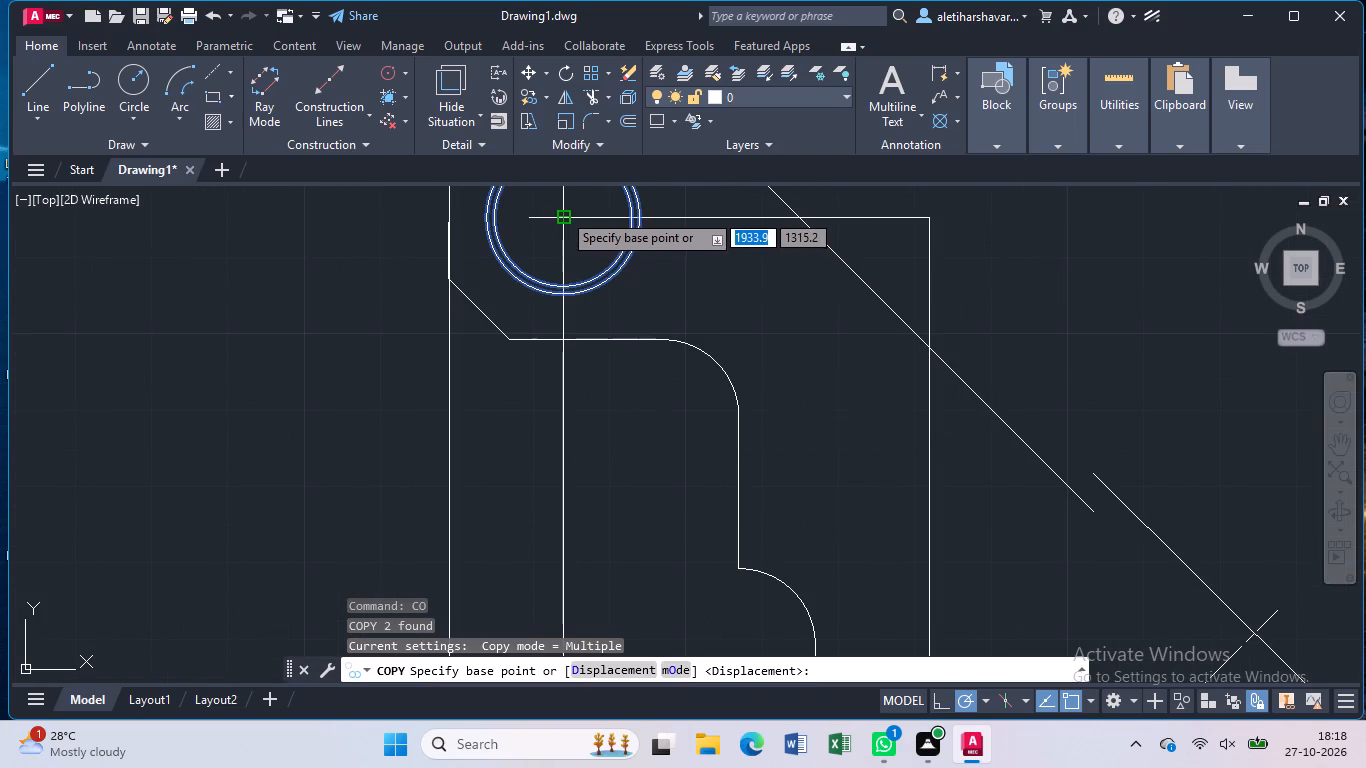
click(565, 219)
scroll(585, 300, down, 3)
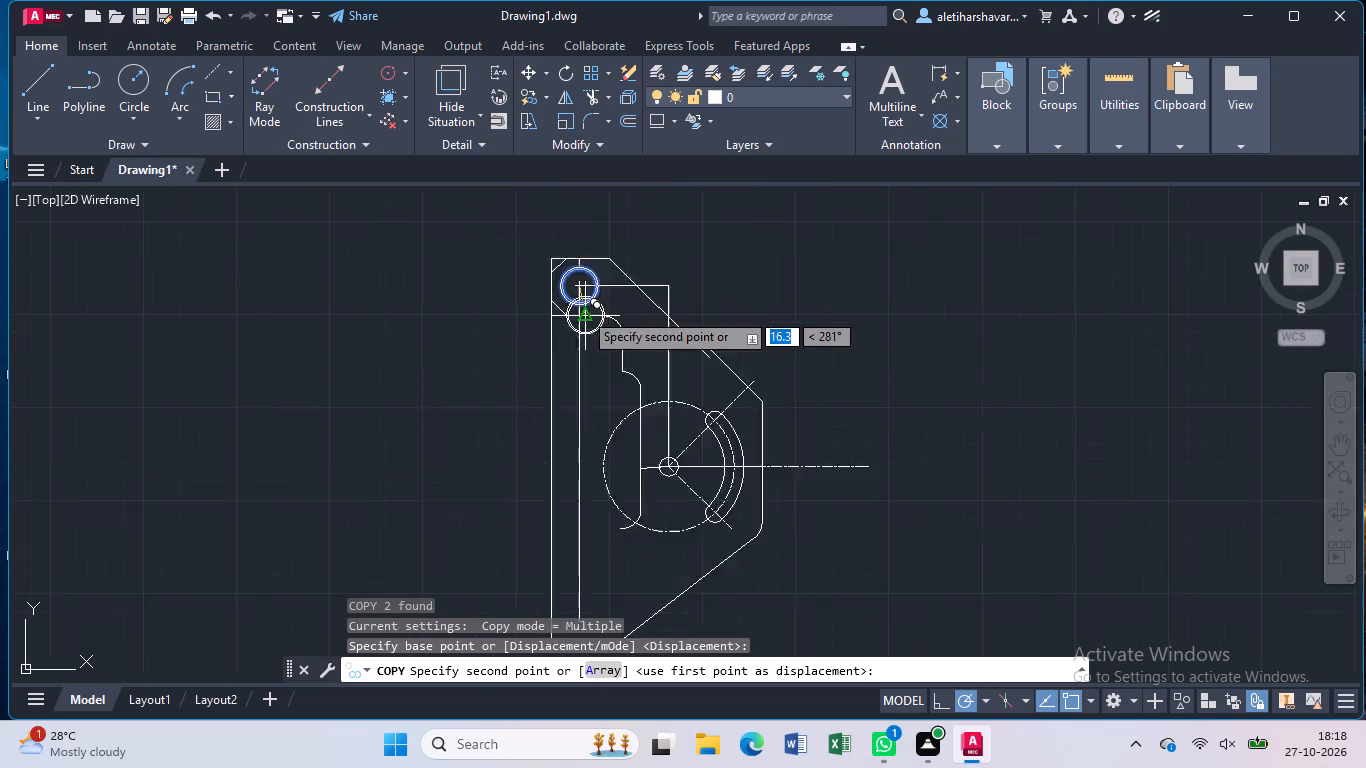
scroll(583, 311, down, 1)
middle_drag(590, 472, 593, 357)
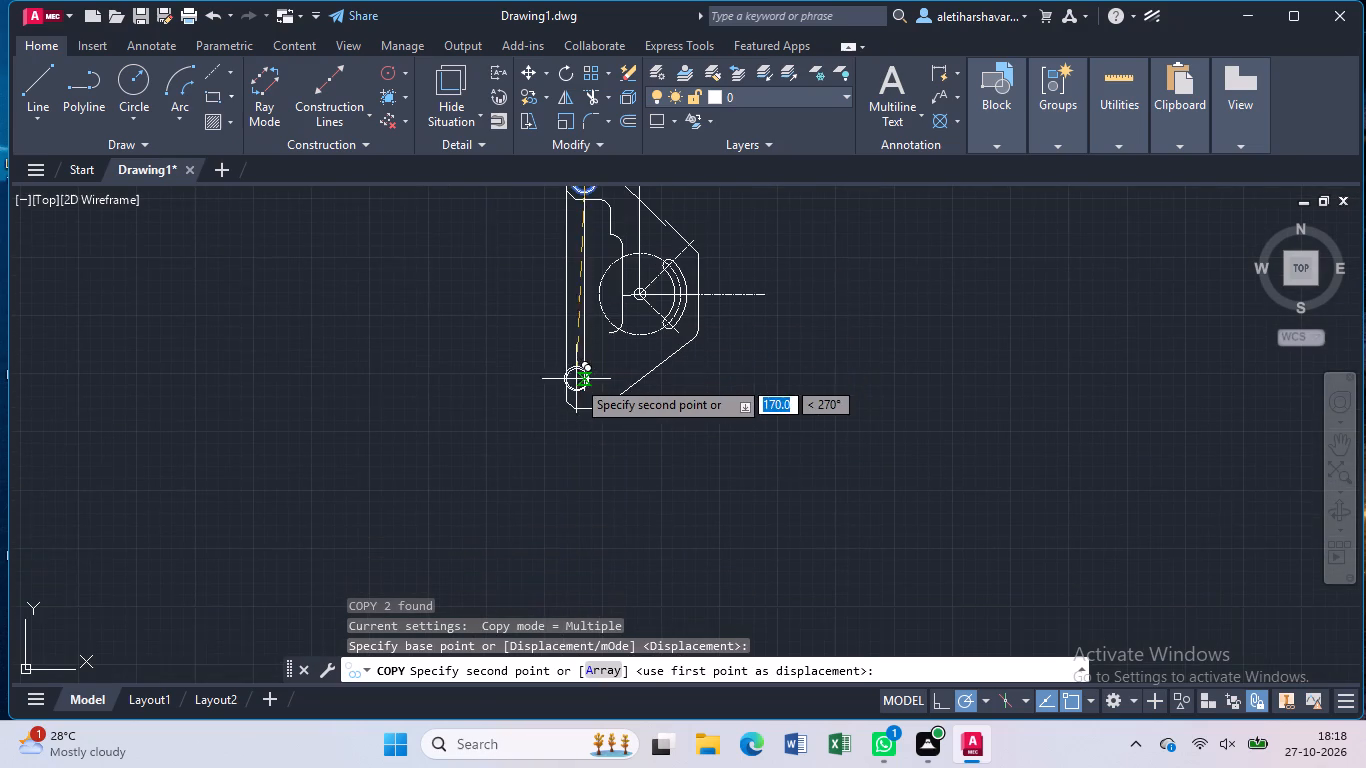
scroll(575, 381, up, 4)
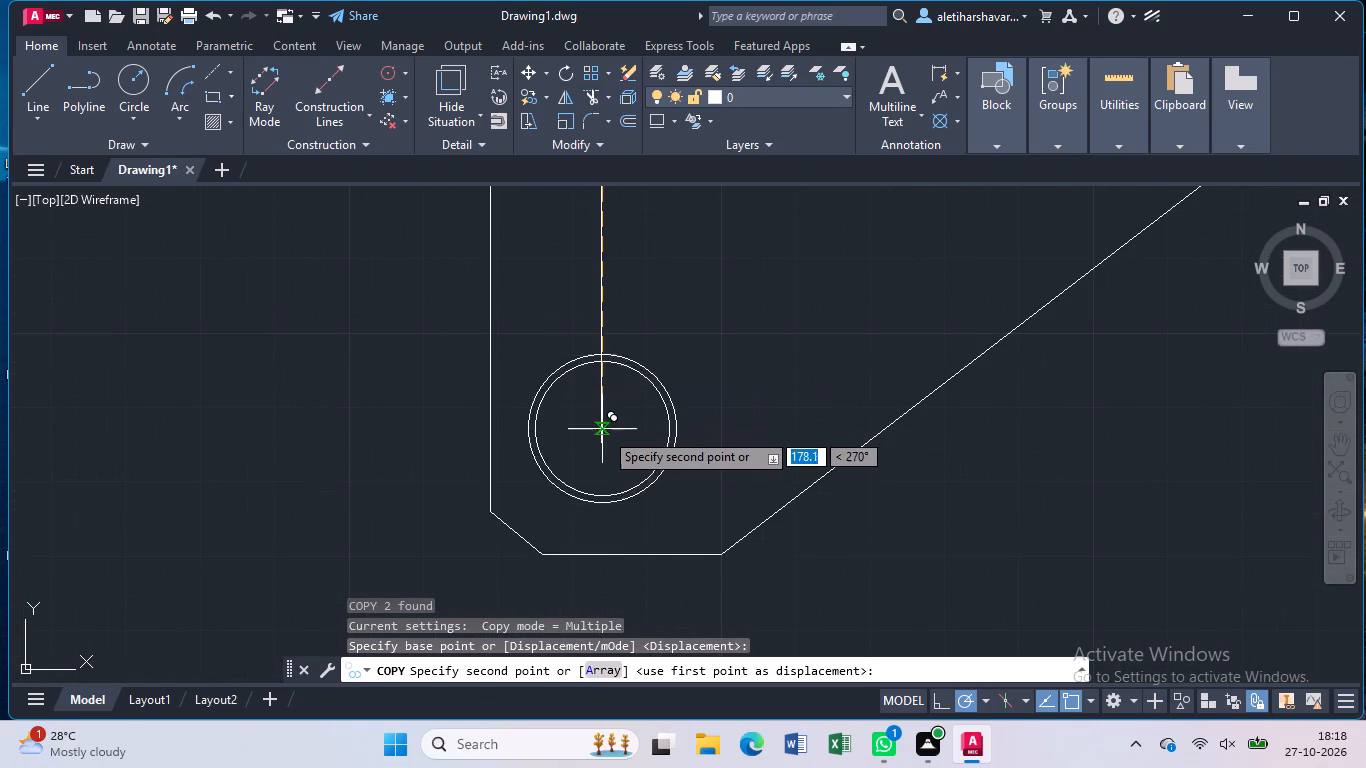
click(608, 445)
key(Escape)
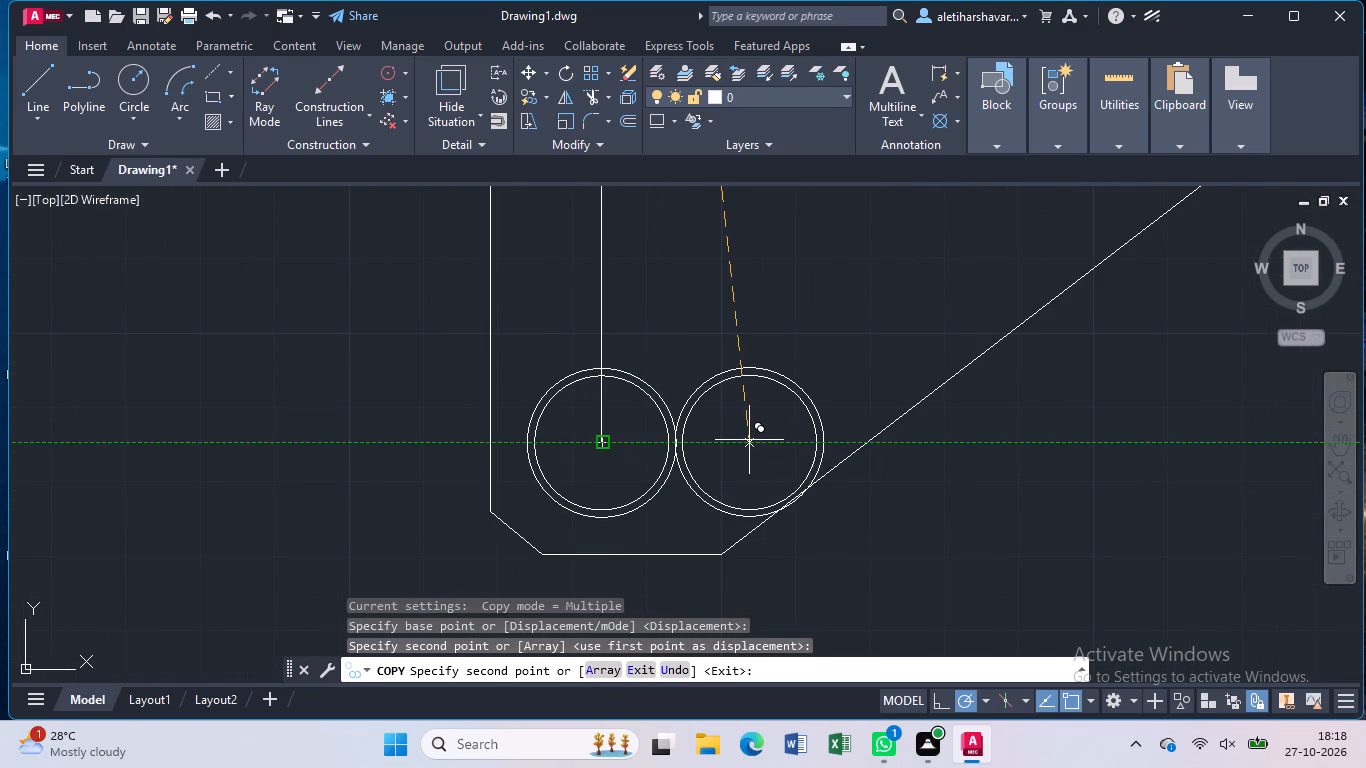
Delete the 180-unit vertical line joining the centres of the upper and lower circle pairs.
scroll(744, 442, down, 4)
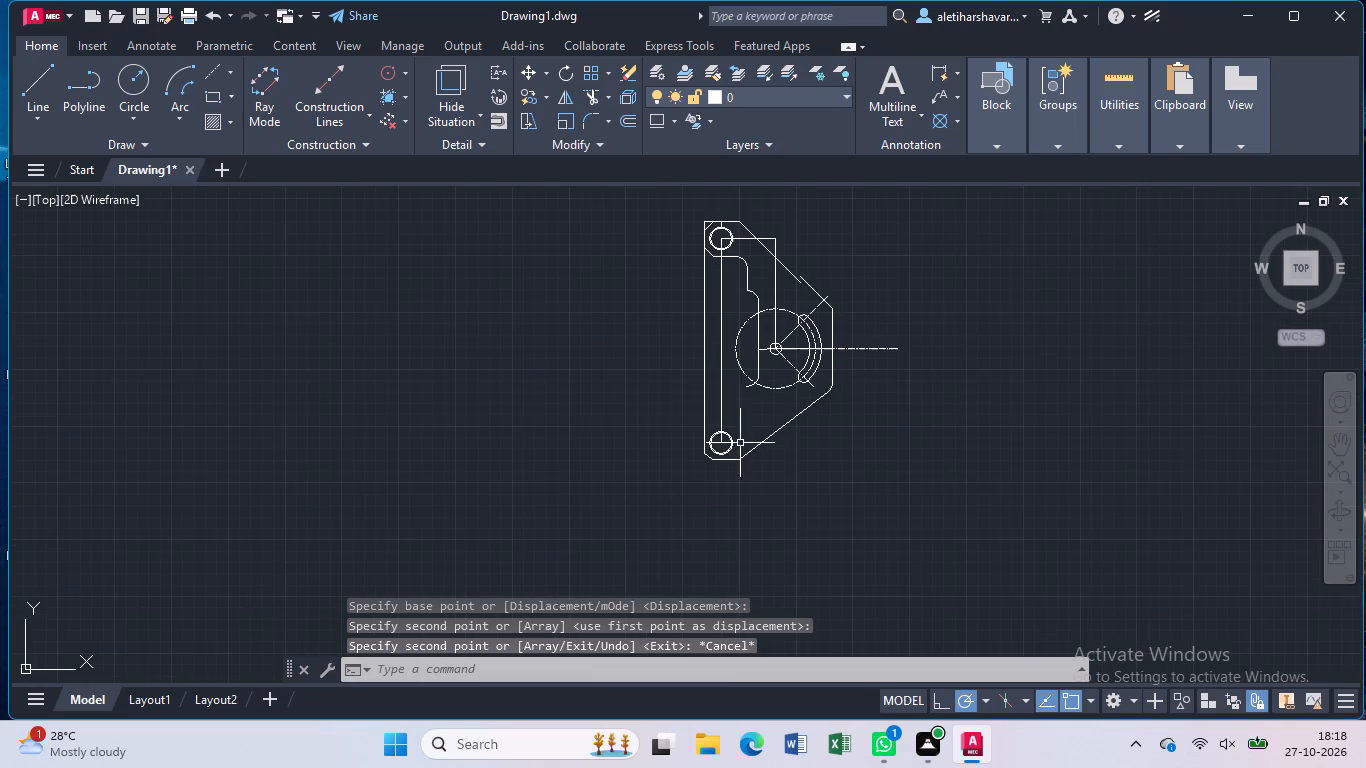
click(721, 398)
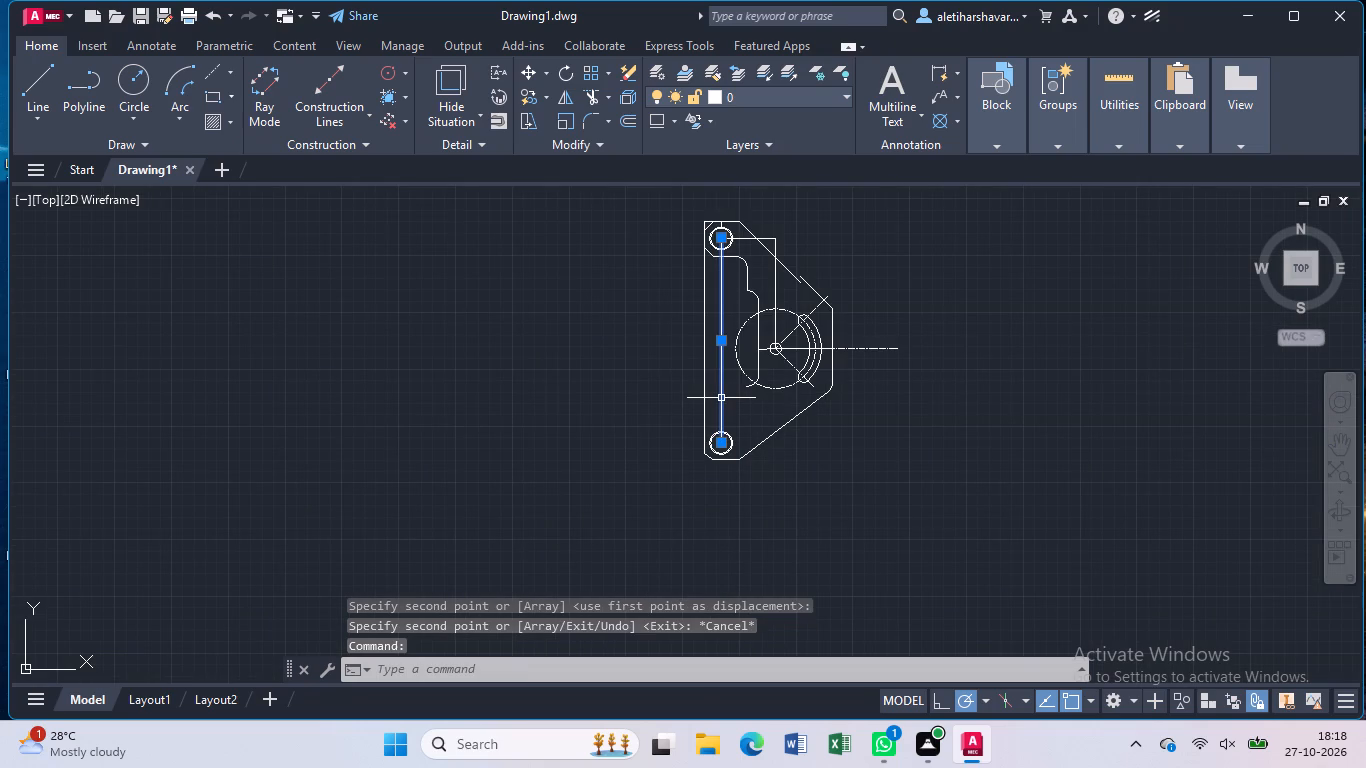
key(Delete)
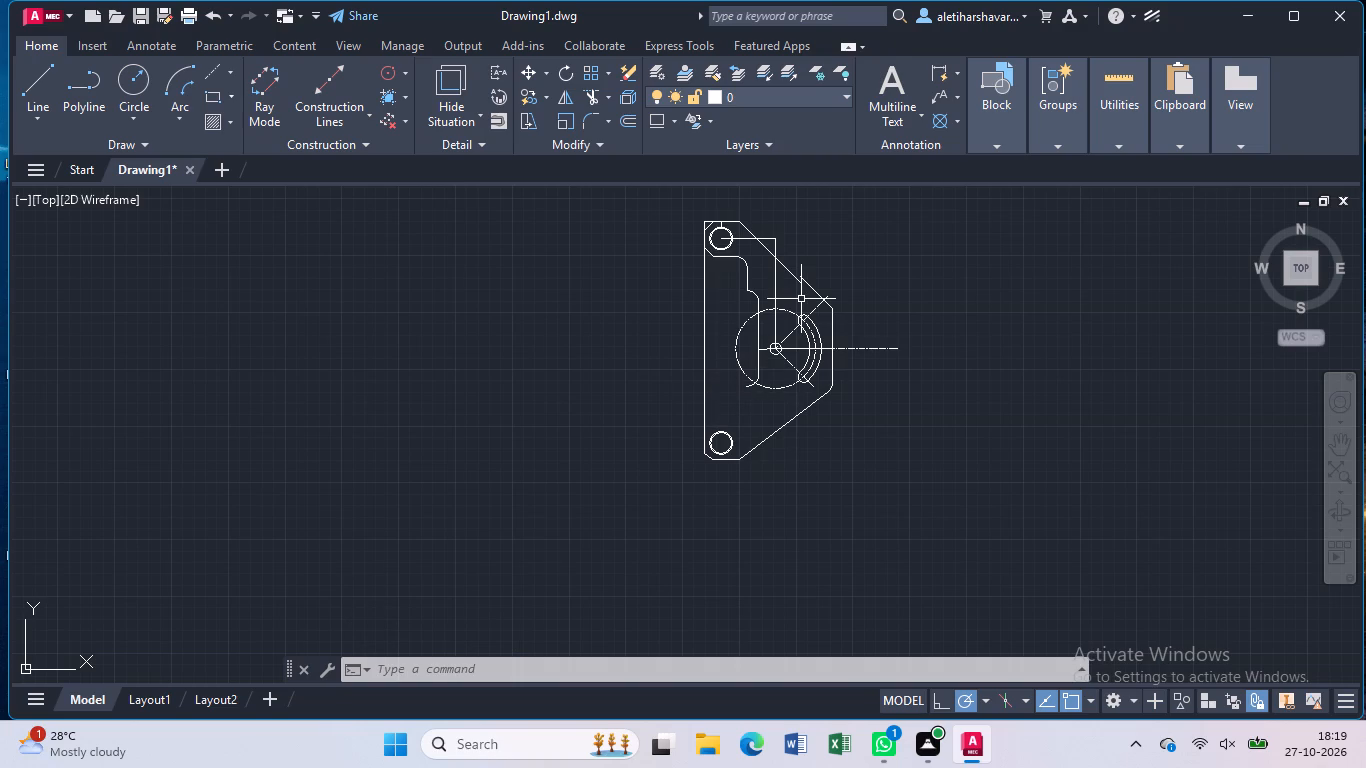
Fillet the long upper diagonal with the short offset diagonal beside it, using radius 5 and no dimension.
scroll(801, 298, up, 1)
key(f)
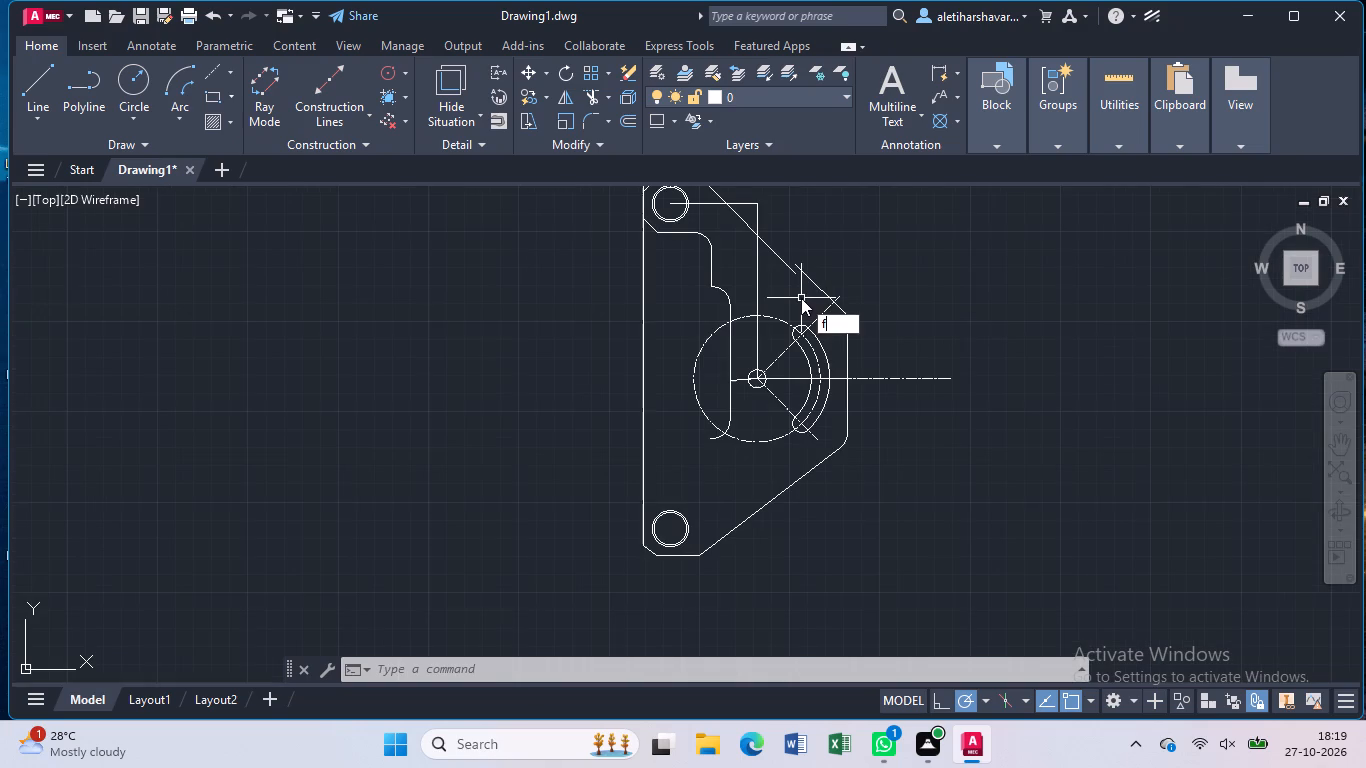
key(Return)
click(75, 71)
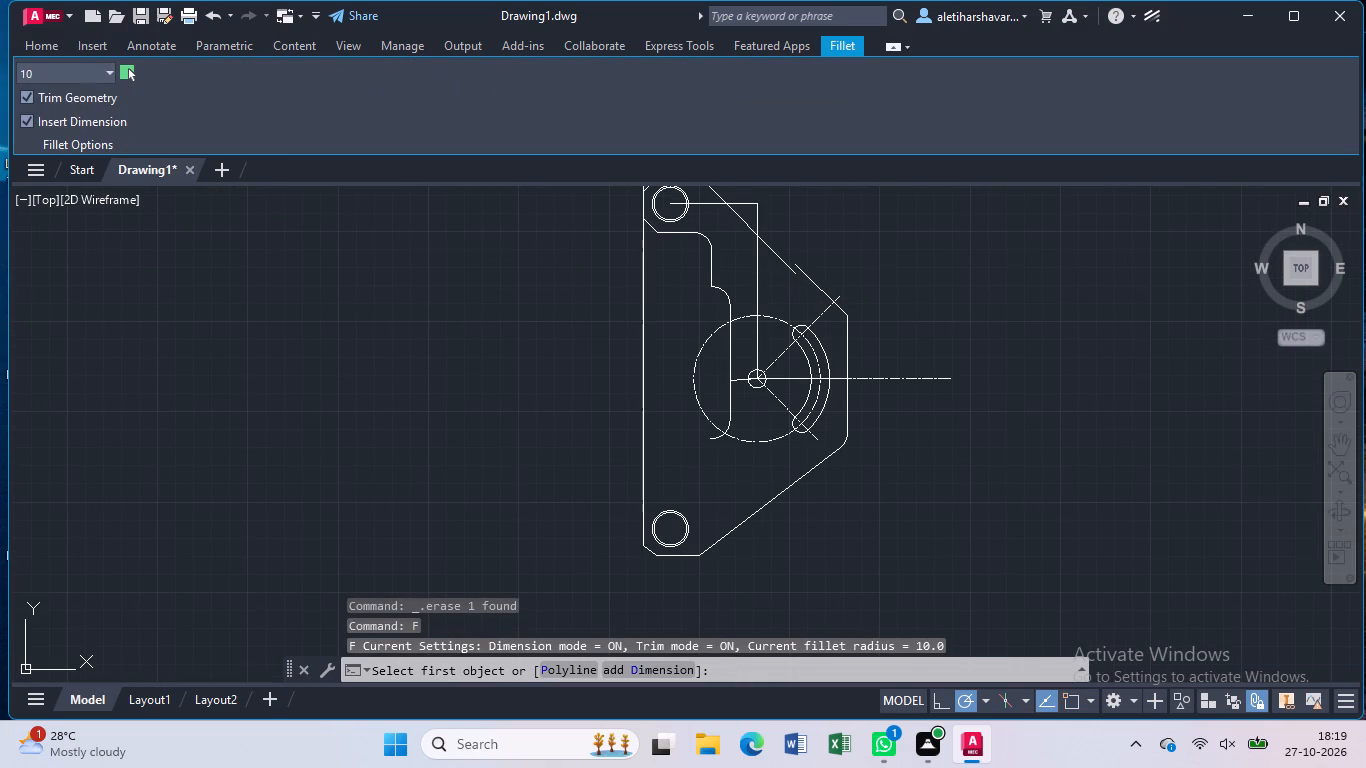
click(773, 251)
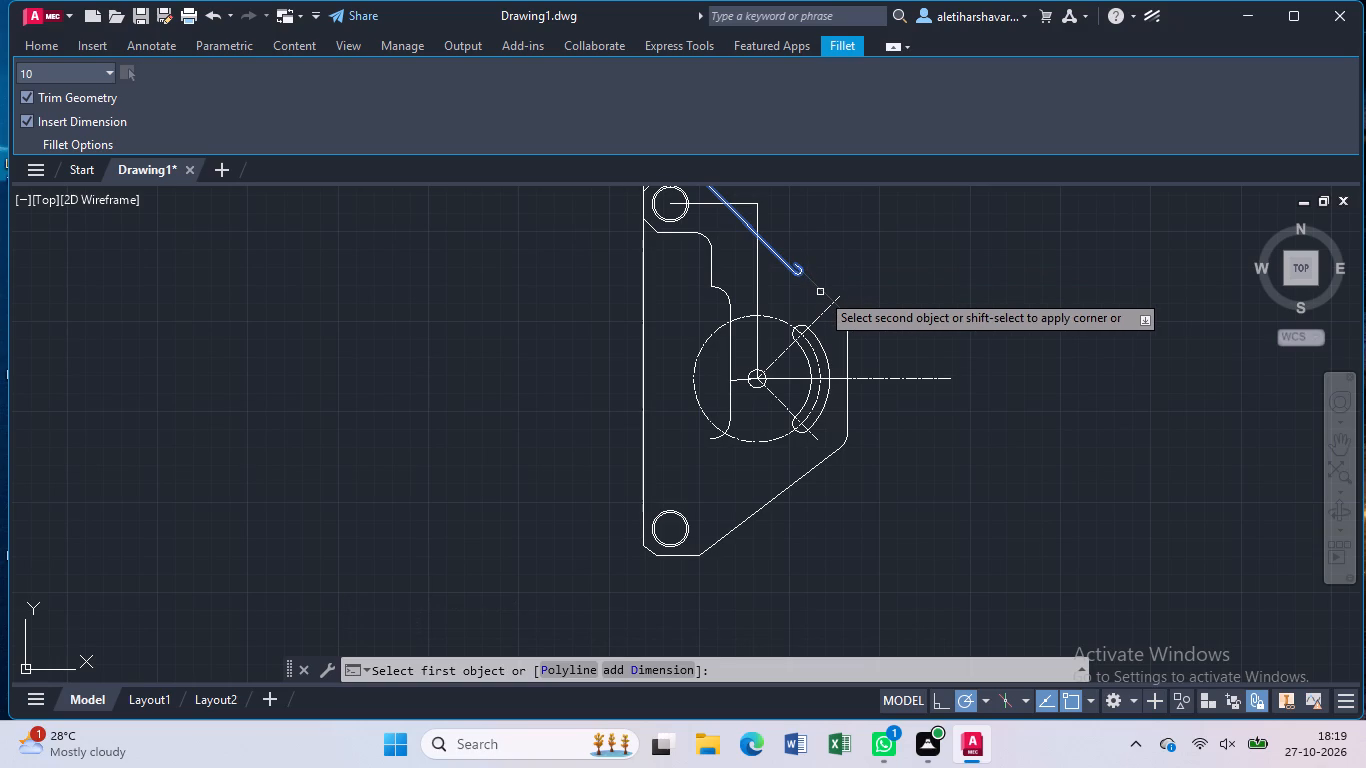
click(78, 72)
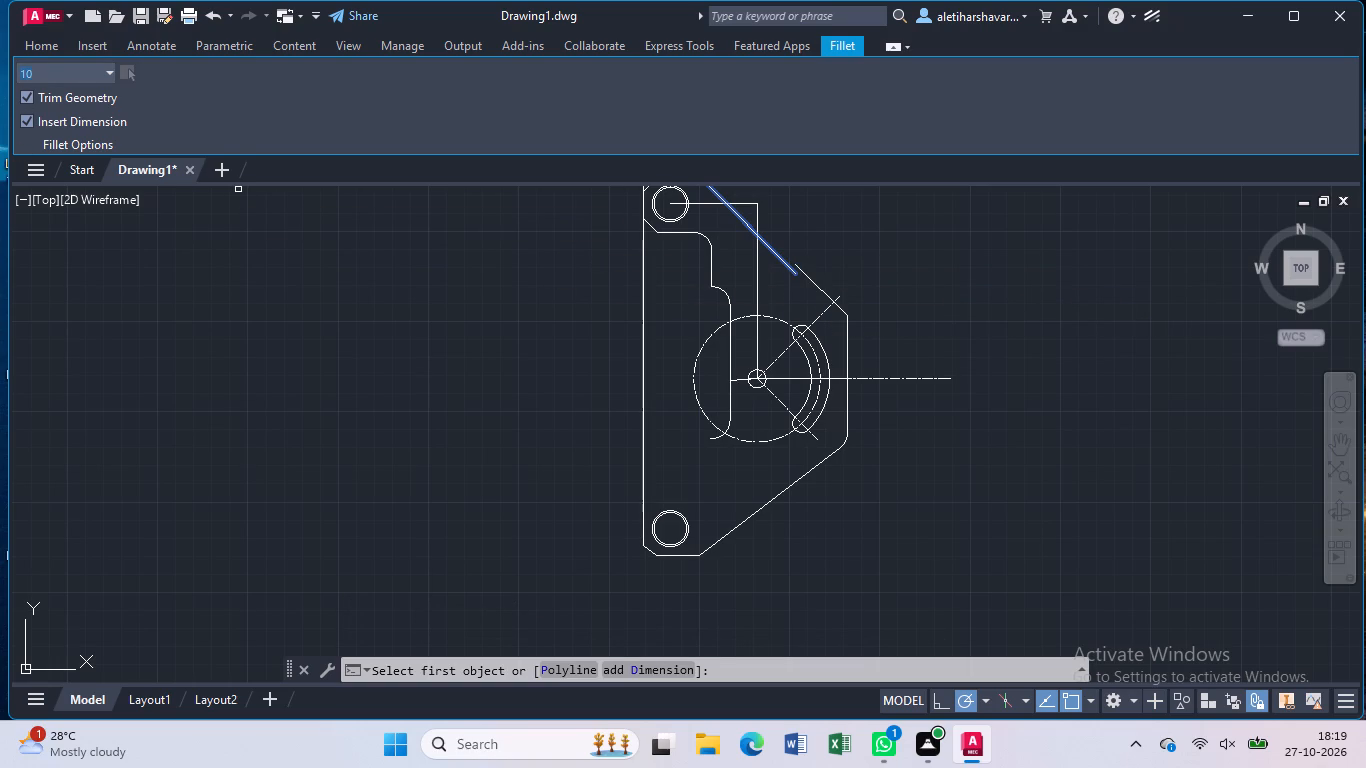
key(BackSpace)
key(5)
key(Return)
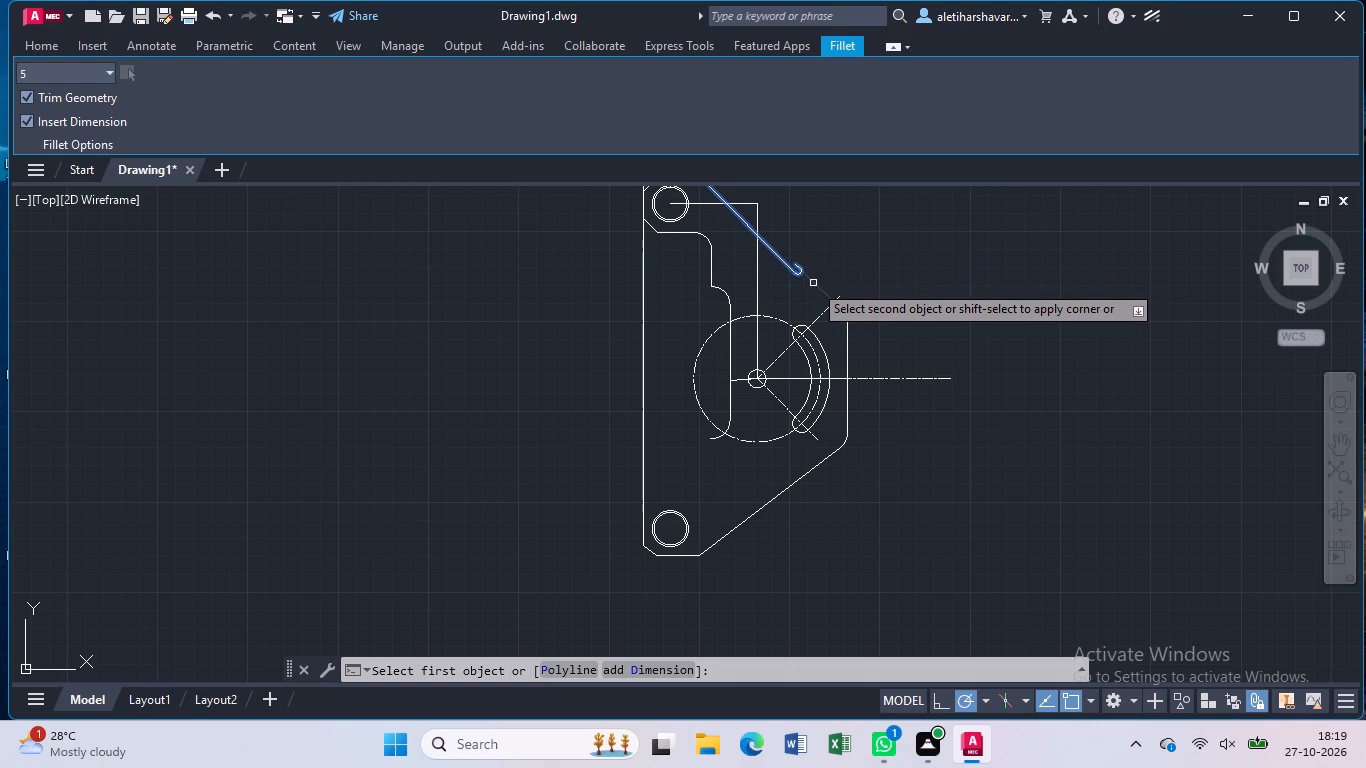
click(813, 283)
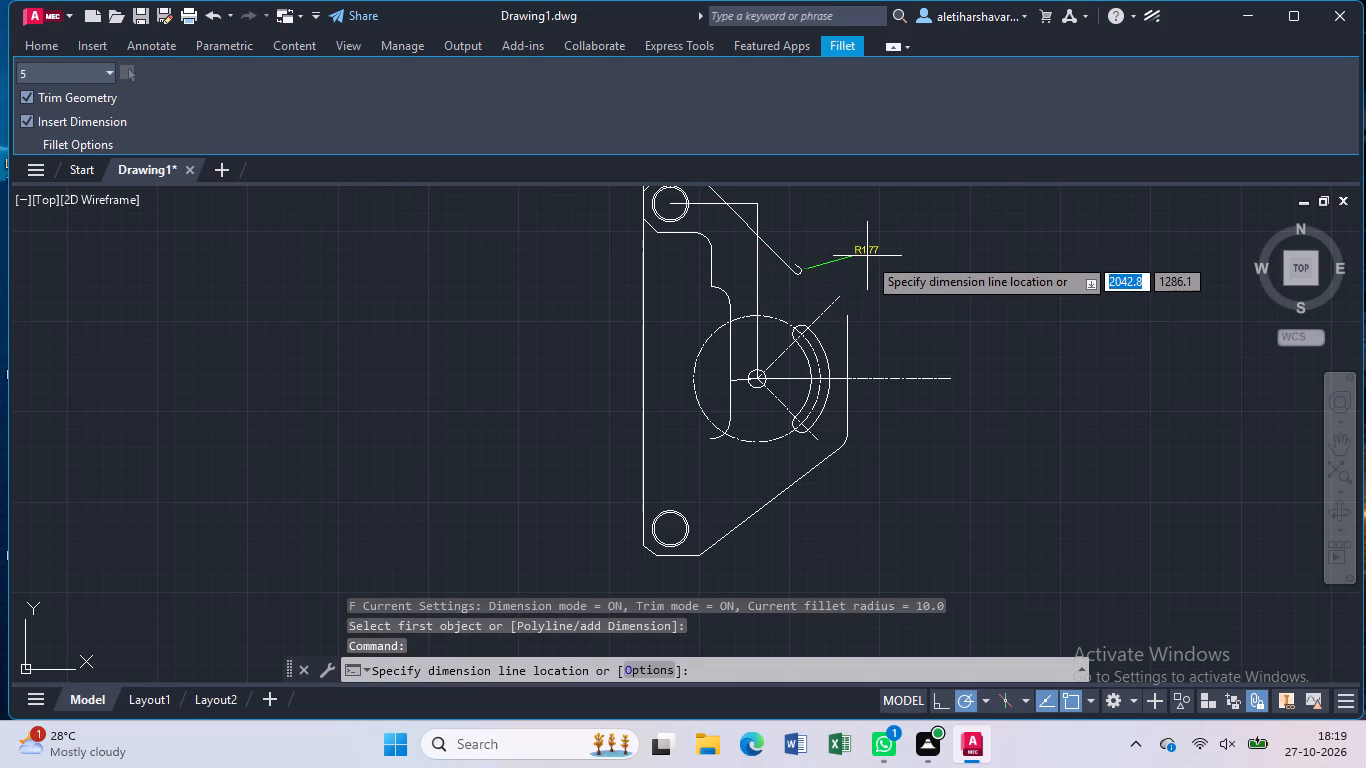
key(Escape)
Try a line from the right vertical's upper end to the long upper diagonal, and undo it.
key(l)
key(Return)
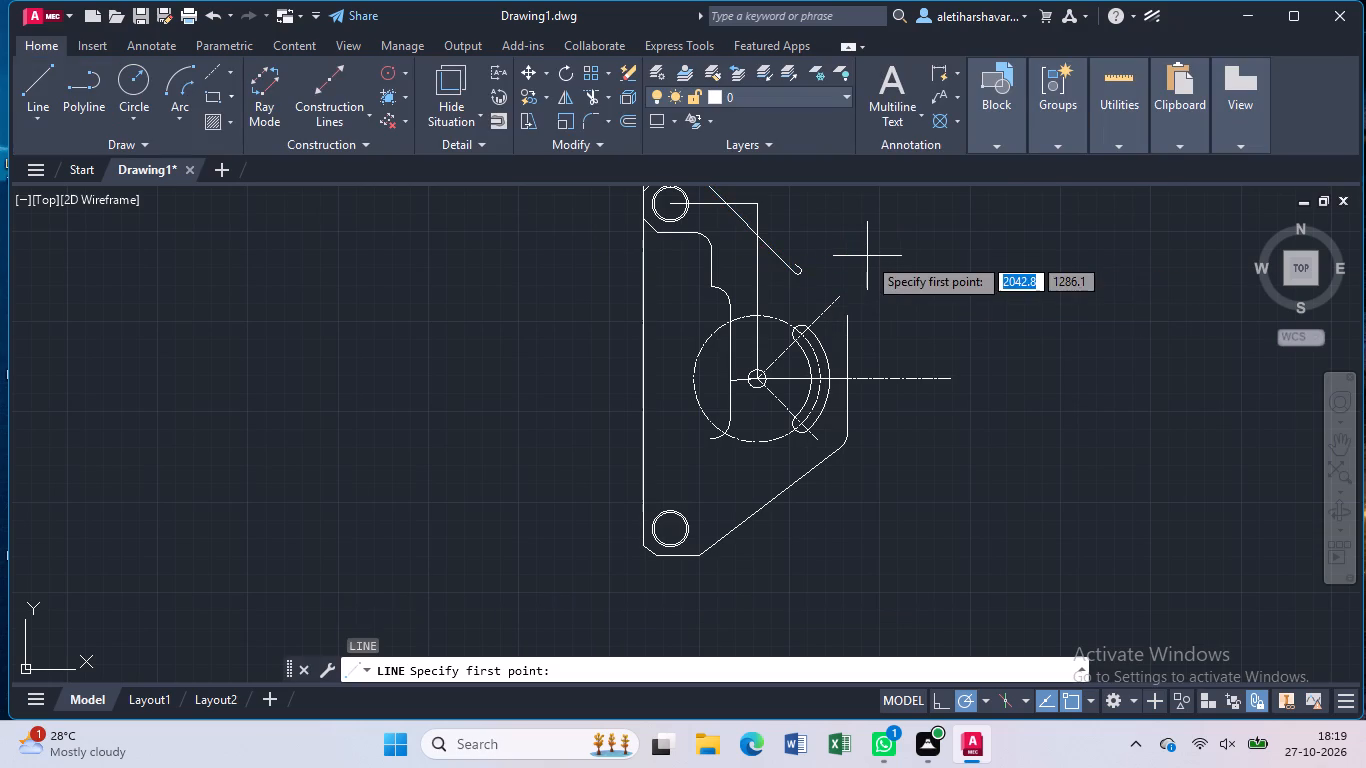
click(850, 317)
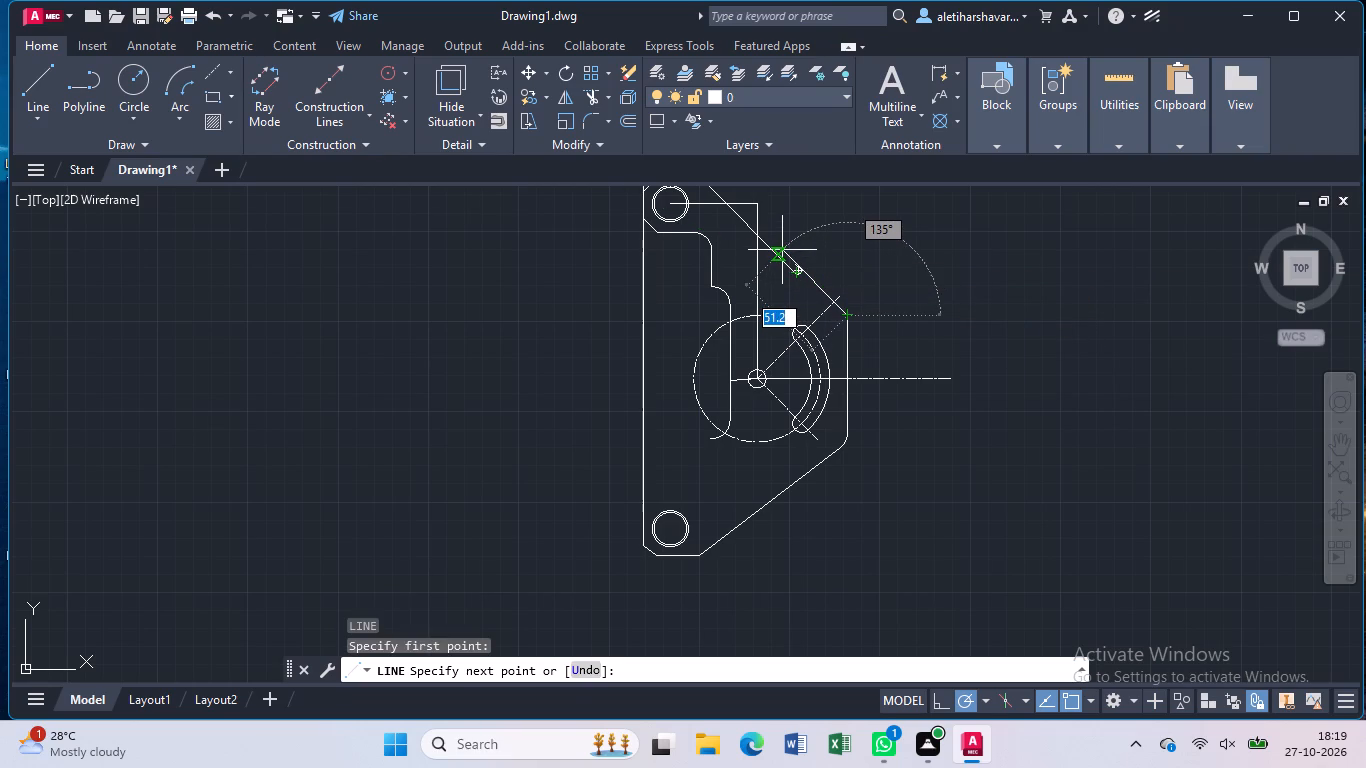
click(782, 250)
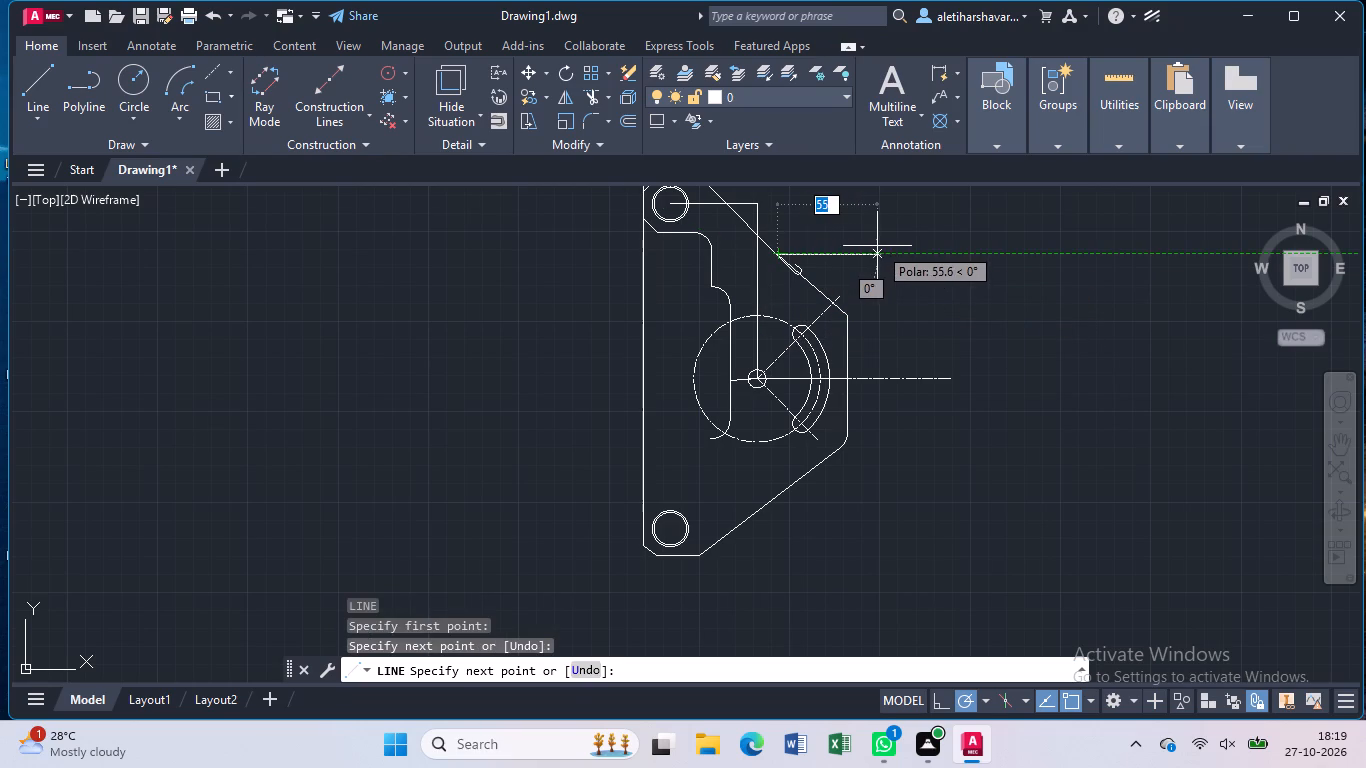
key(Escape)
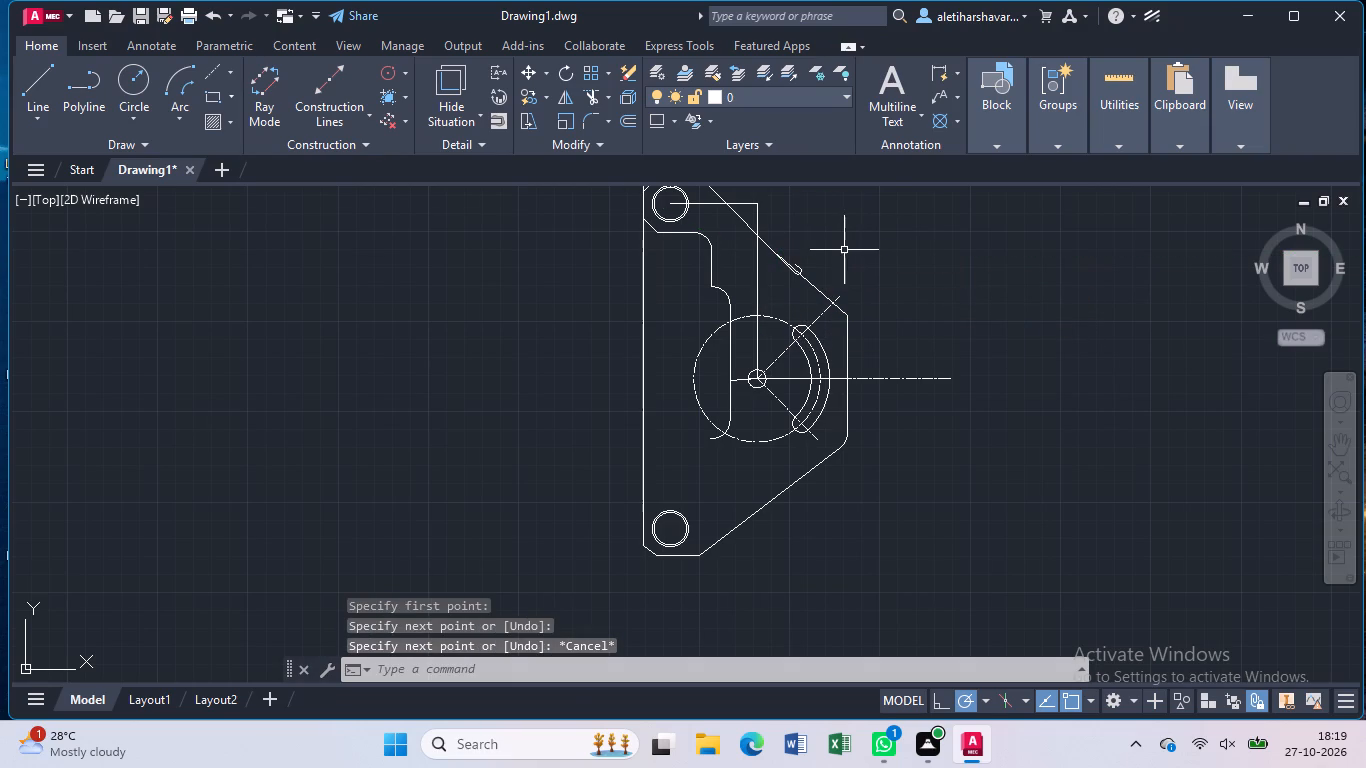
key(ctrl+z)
Draw a 32-unit horizontal line inward from the right vertical's upper end, continued by a vertical line about 42 units upward.
scroll(827, 250, up, 1)
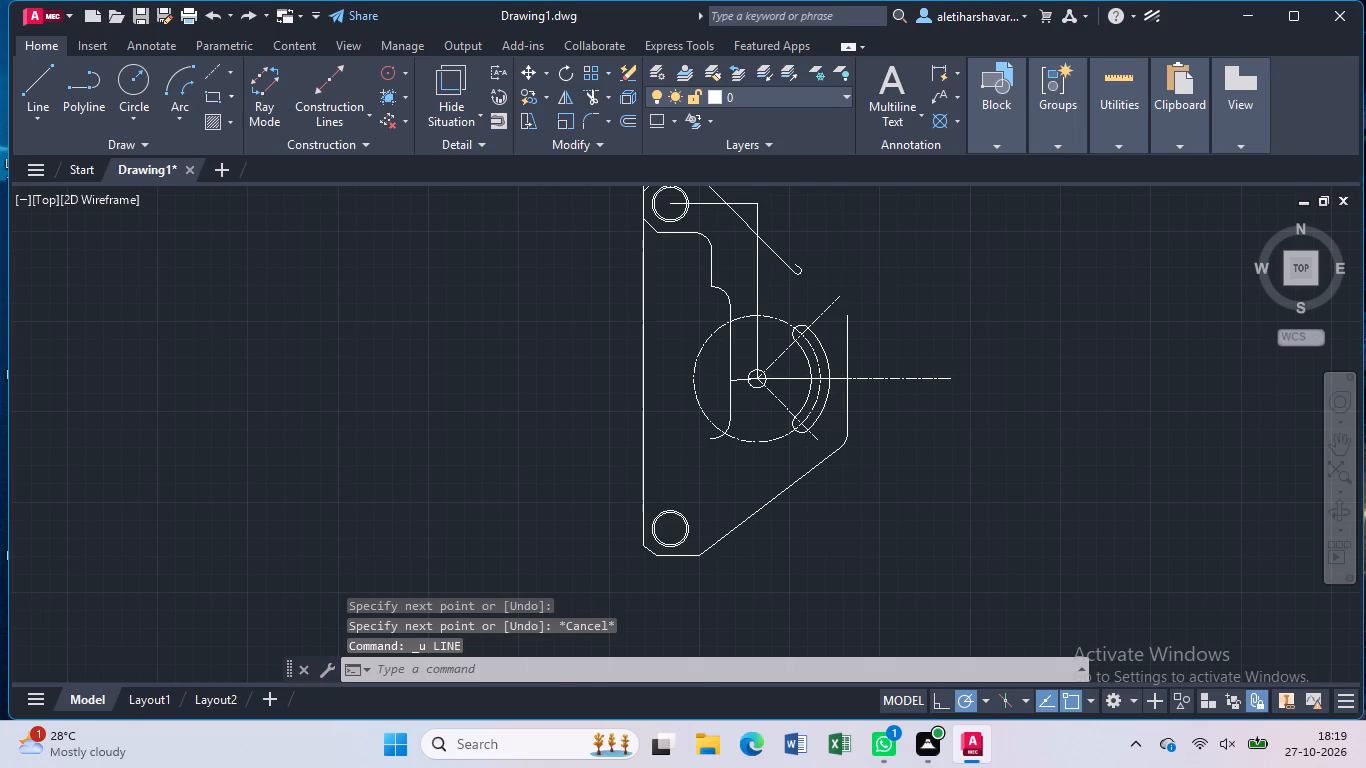
key(l)
key(Return)
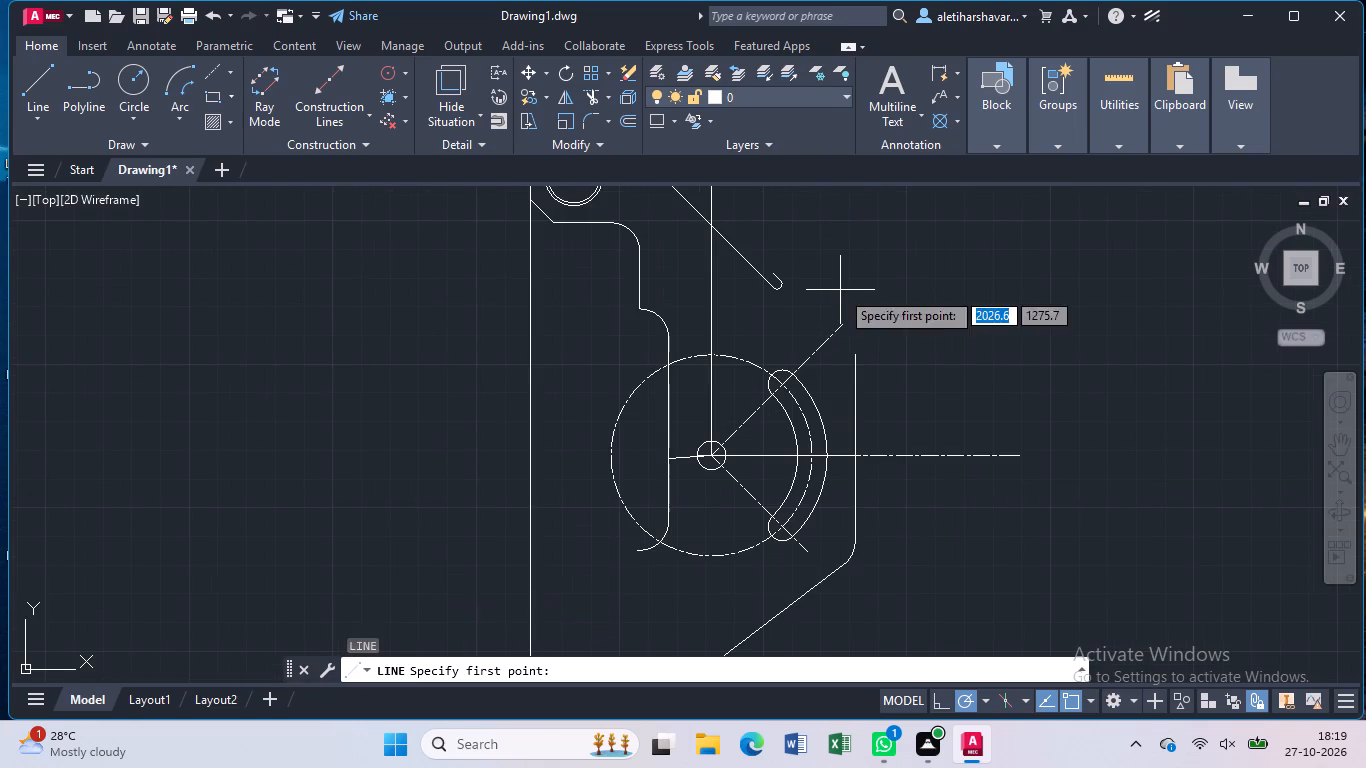
click(853, 361)
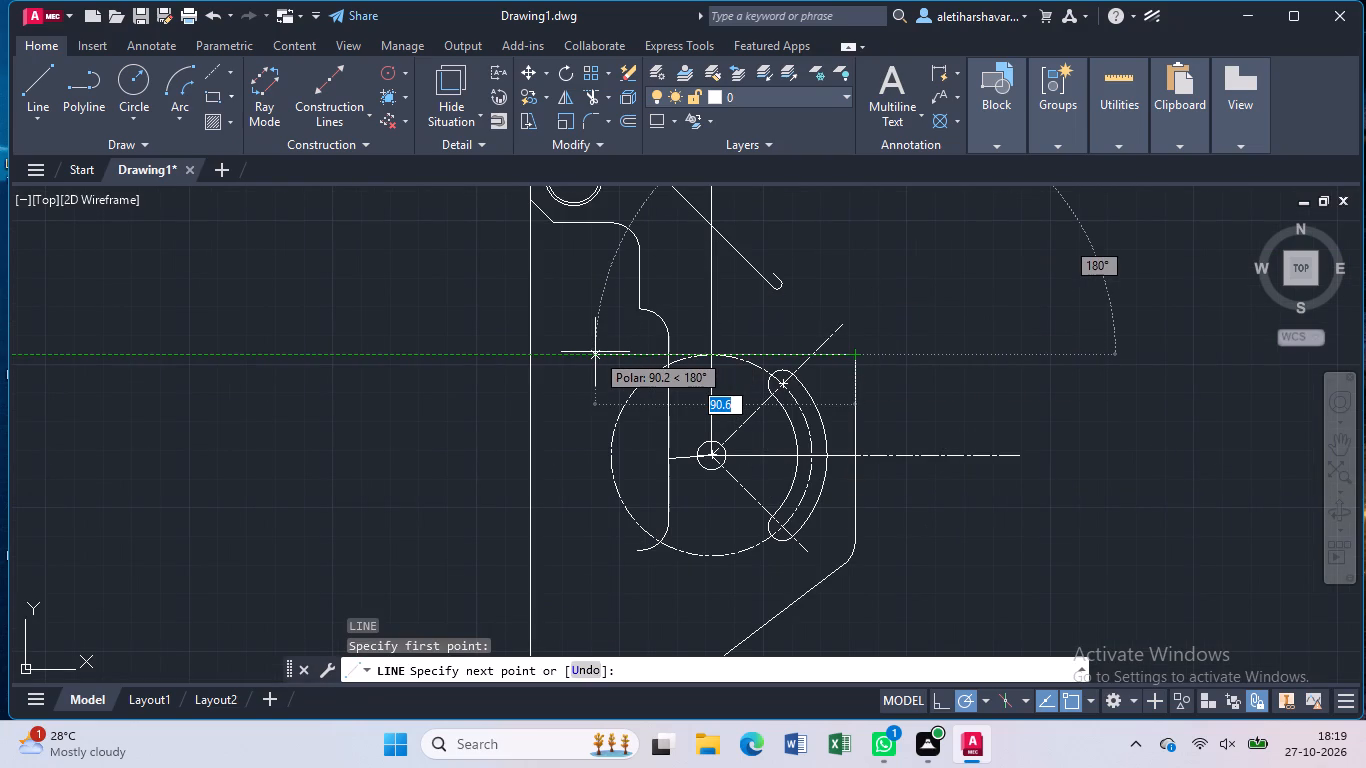
text(32)
key(Return)
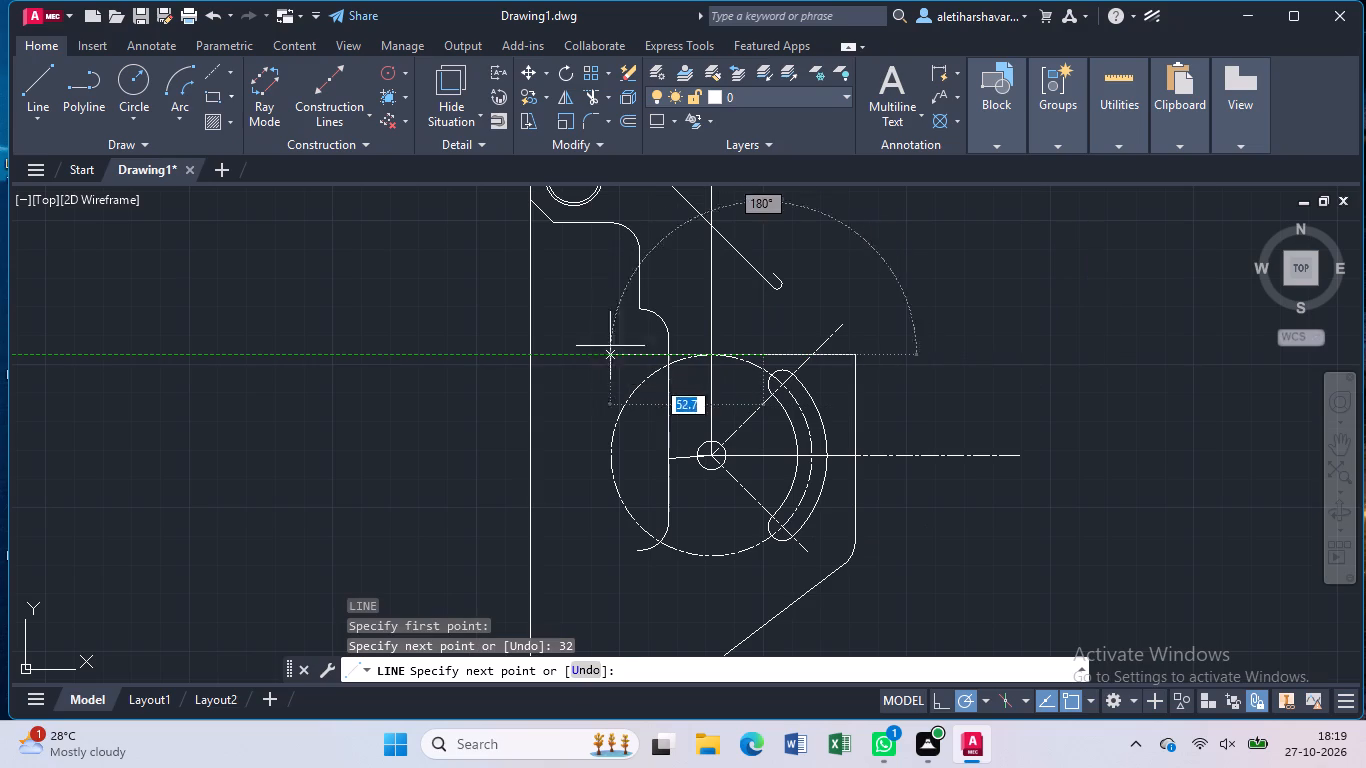
click(762, 232)
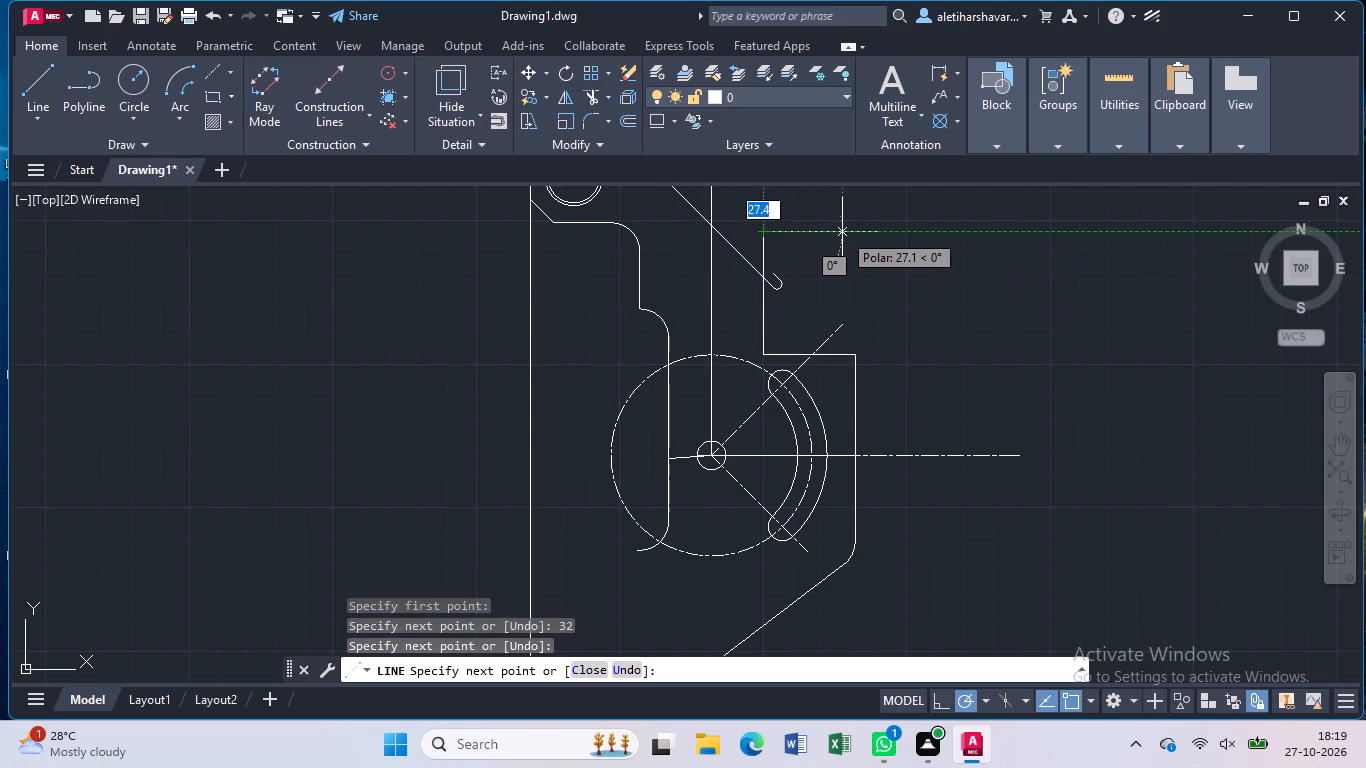
key(Escape)
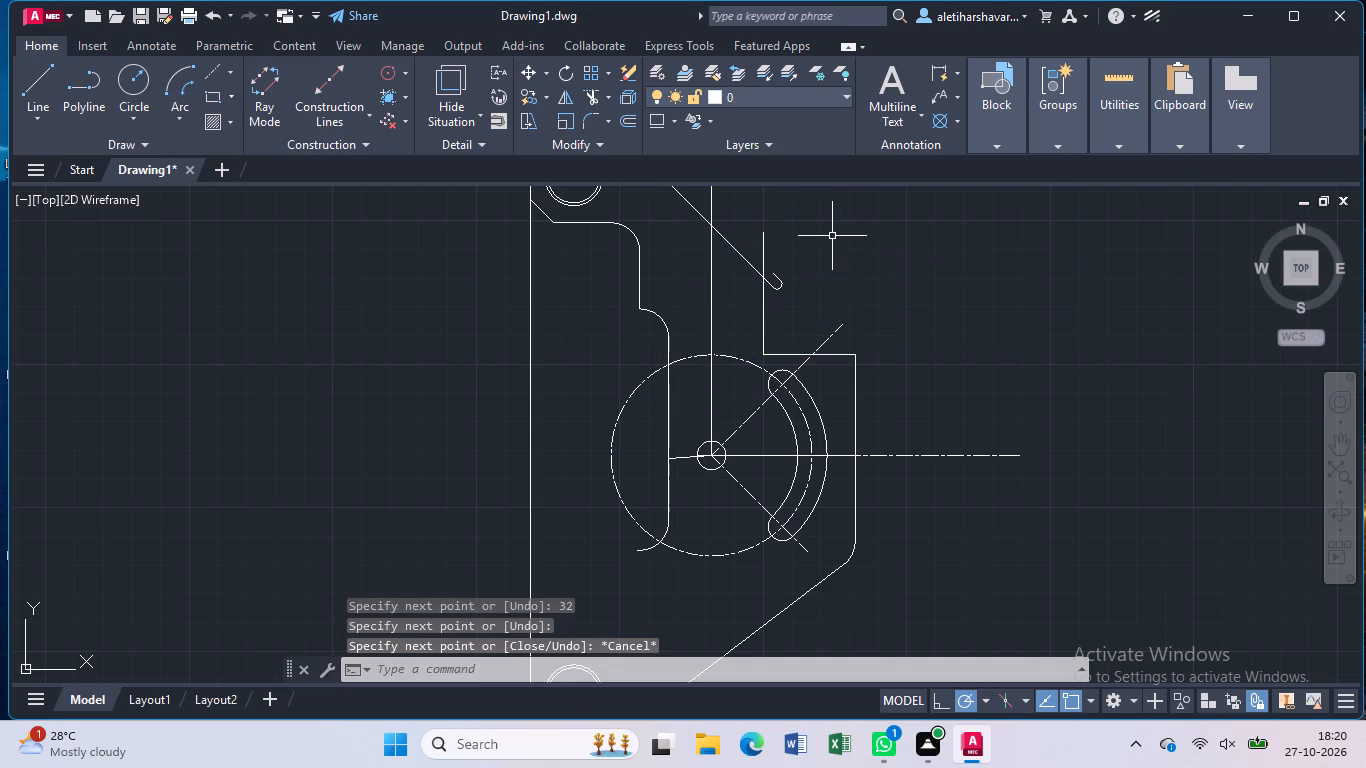
Trim away the long upper diagonal's end beyond the new vertical line, together with its hooked fillet arc and short offset remnant.
text(tr)
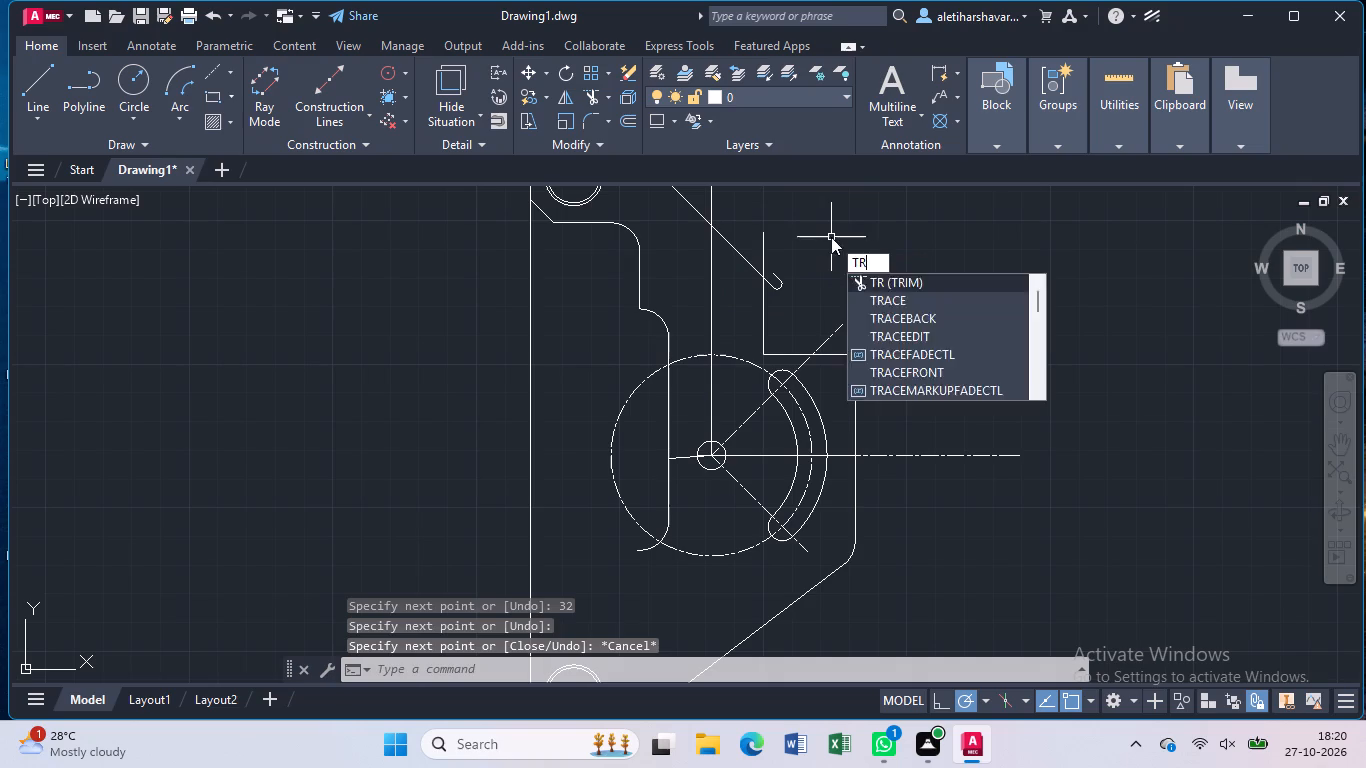
key(Return)
click(771, 282)
click(782, 282)
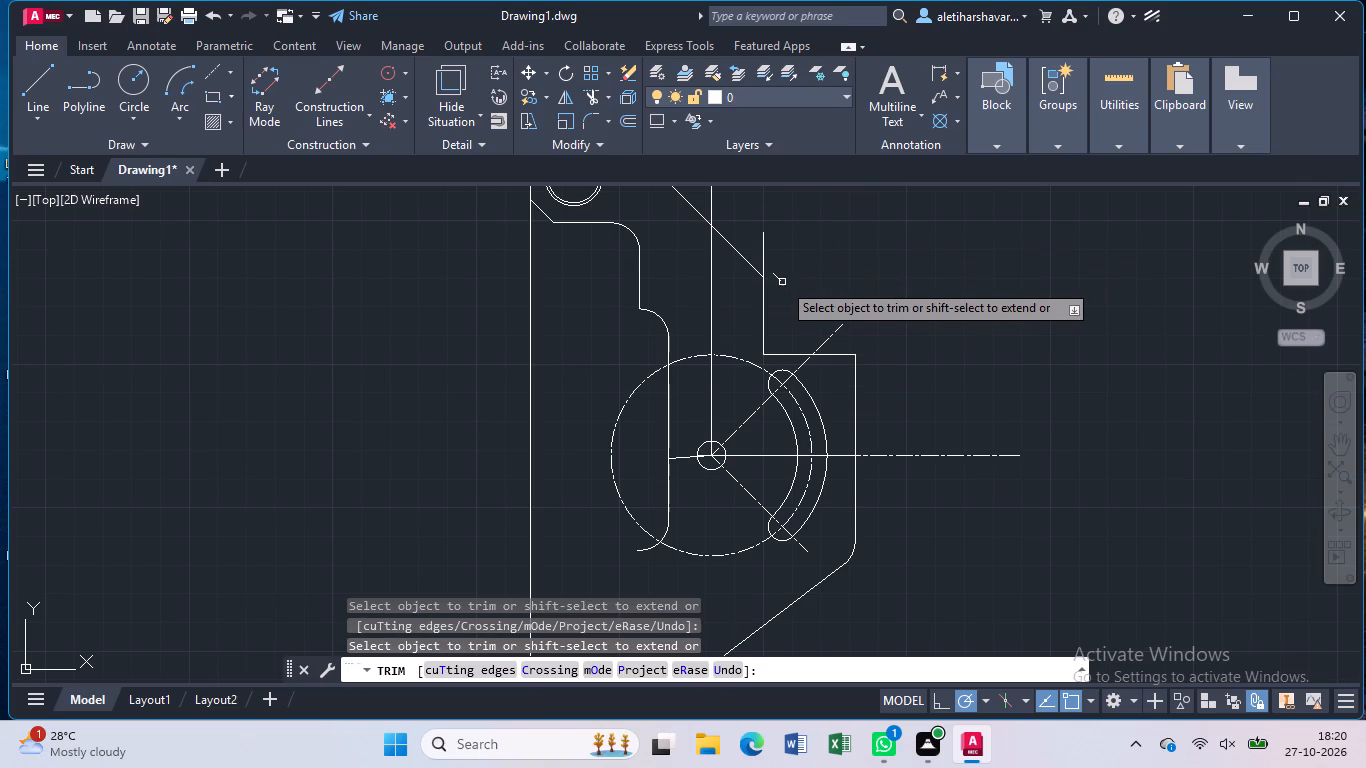
click(782, 282)
click(778, 275)
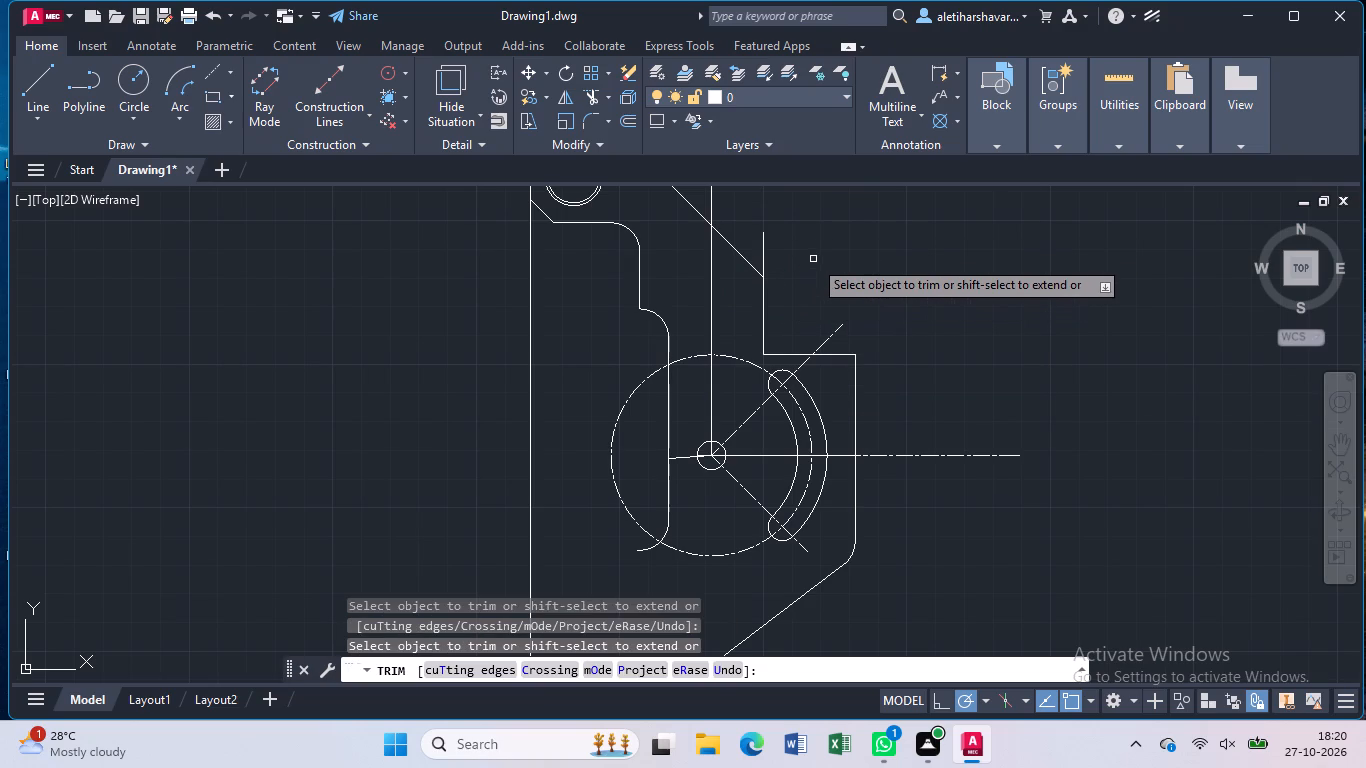
key(Escape)
Draw a line about 55 units long at 135° from the right vertical's upper end, crossing the new vertical line.
key(l)
key(Return)
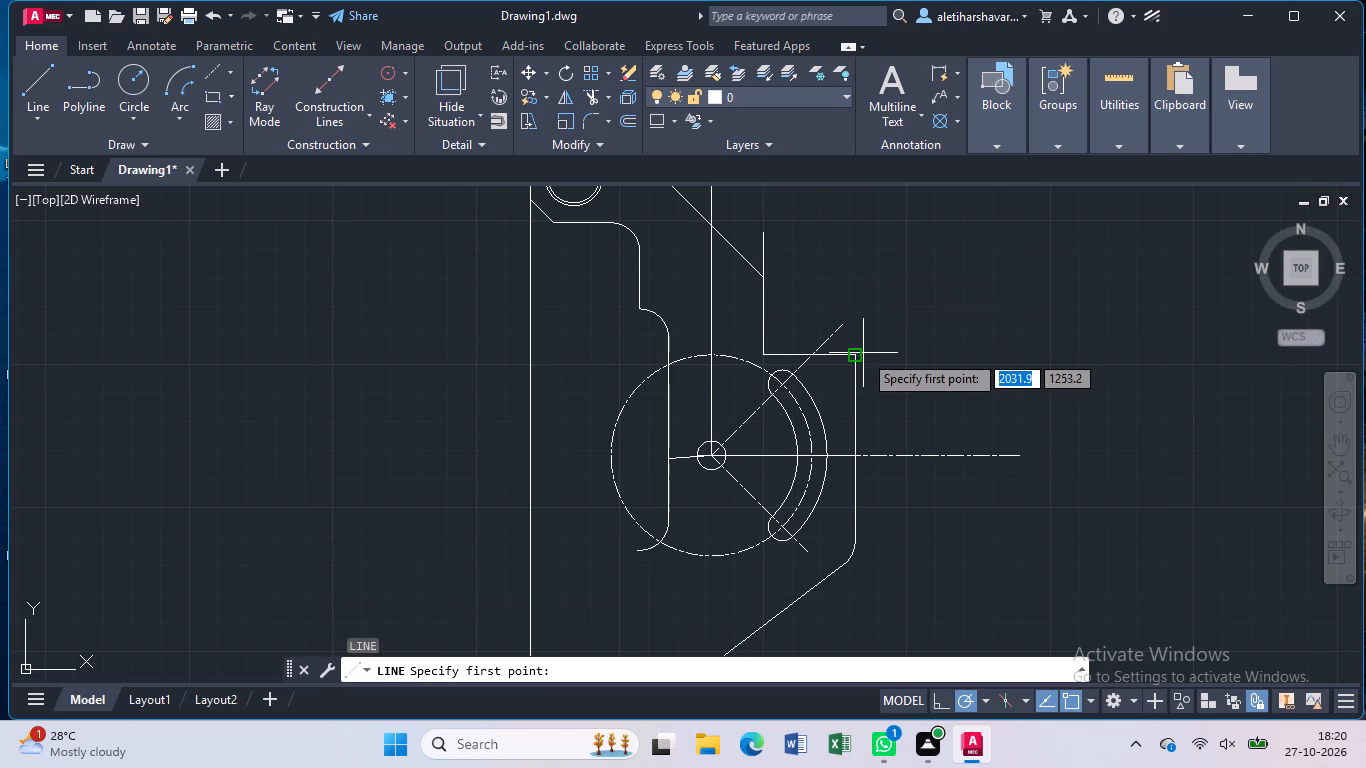
click(856, 357)
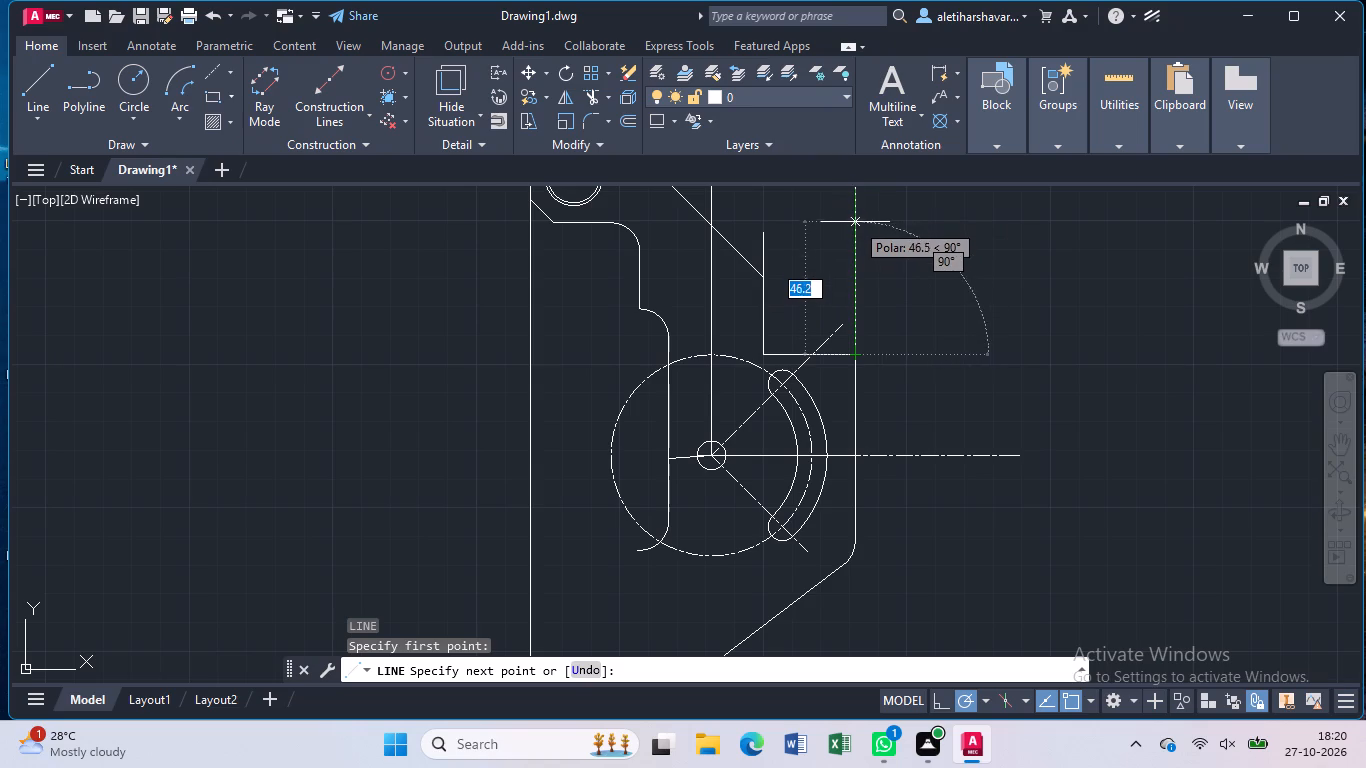
click(749, 236)
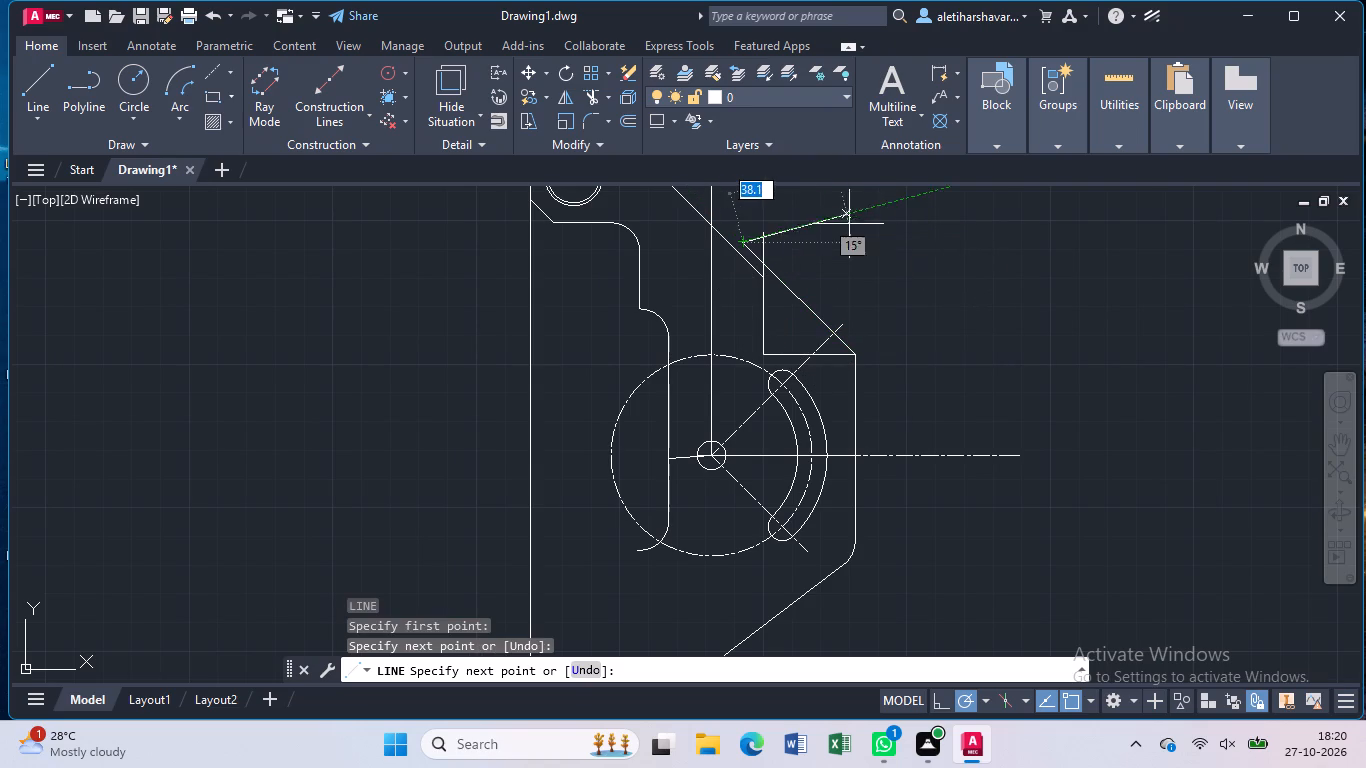
key(Escape)
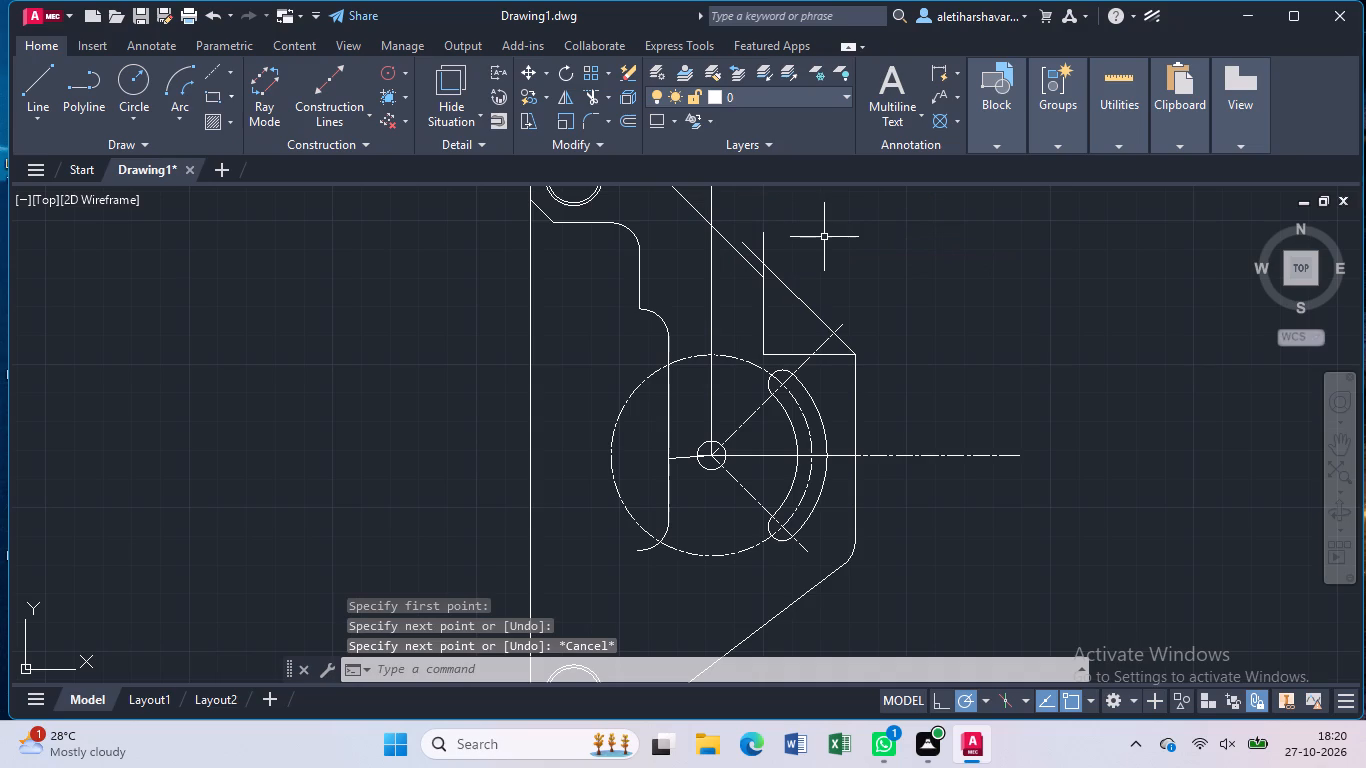
Trim the excess of the crossing lines and the 32-unit horizontal, leaving a short vertical step between the two diagonals.
key(t)
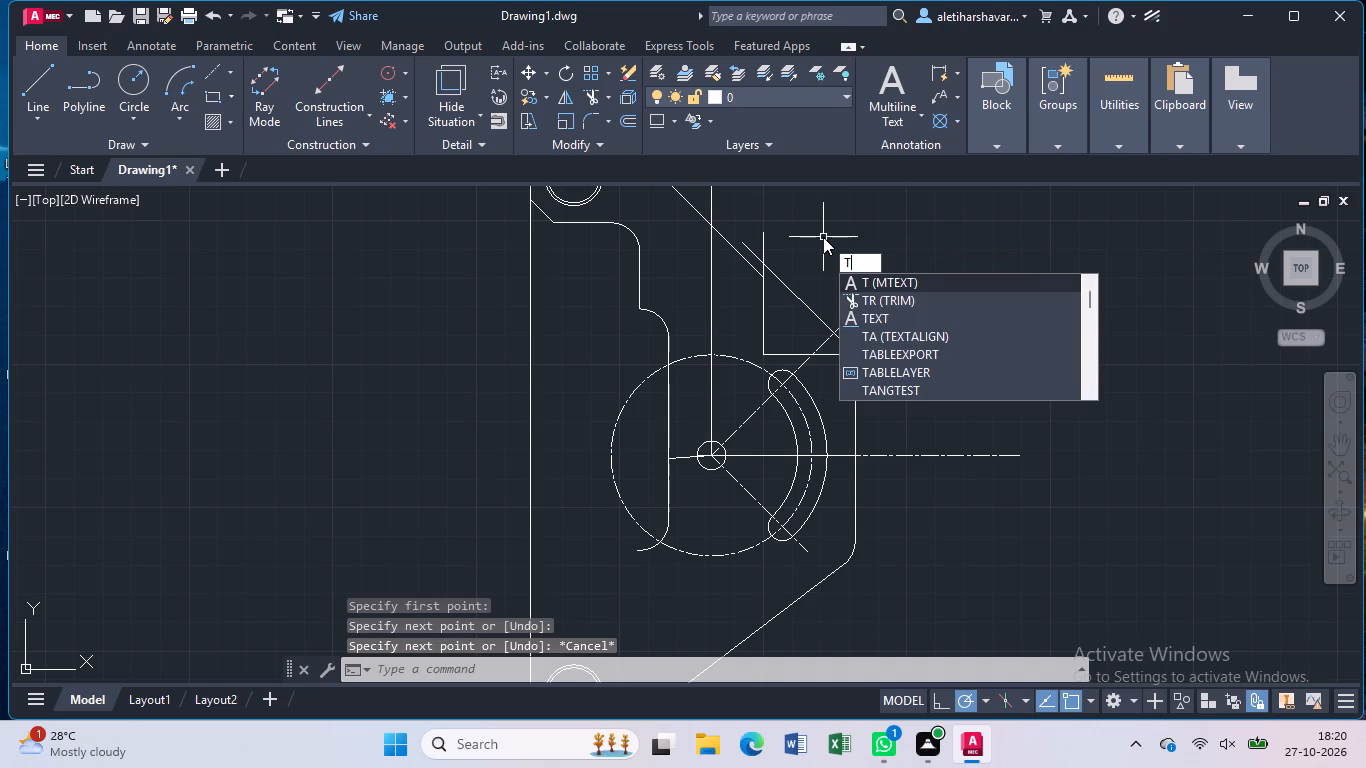
key(r)
key(Return)
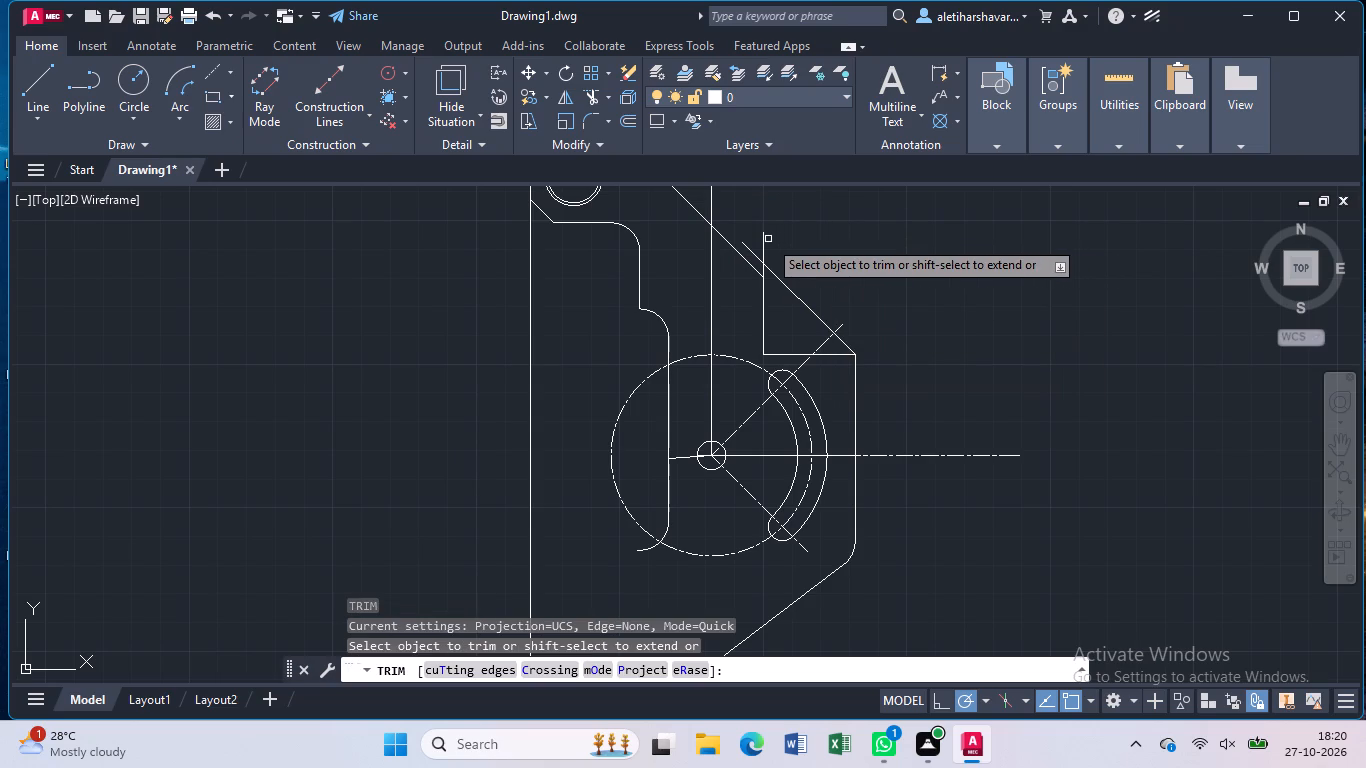
click(765, 241)
click(754, 254)
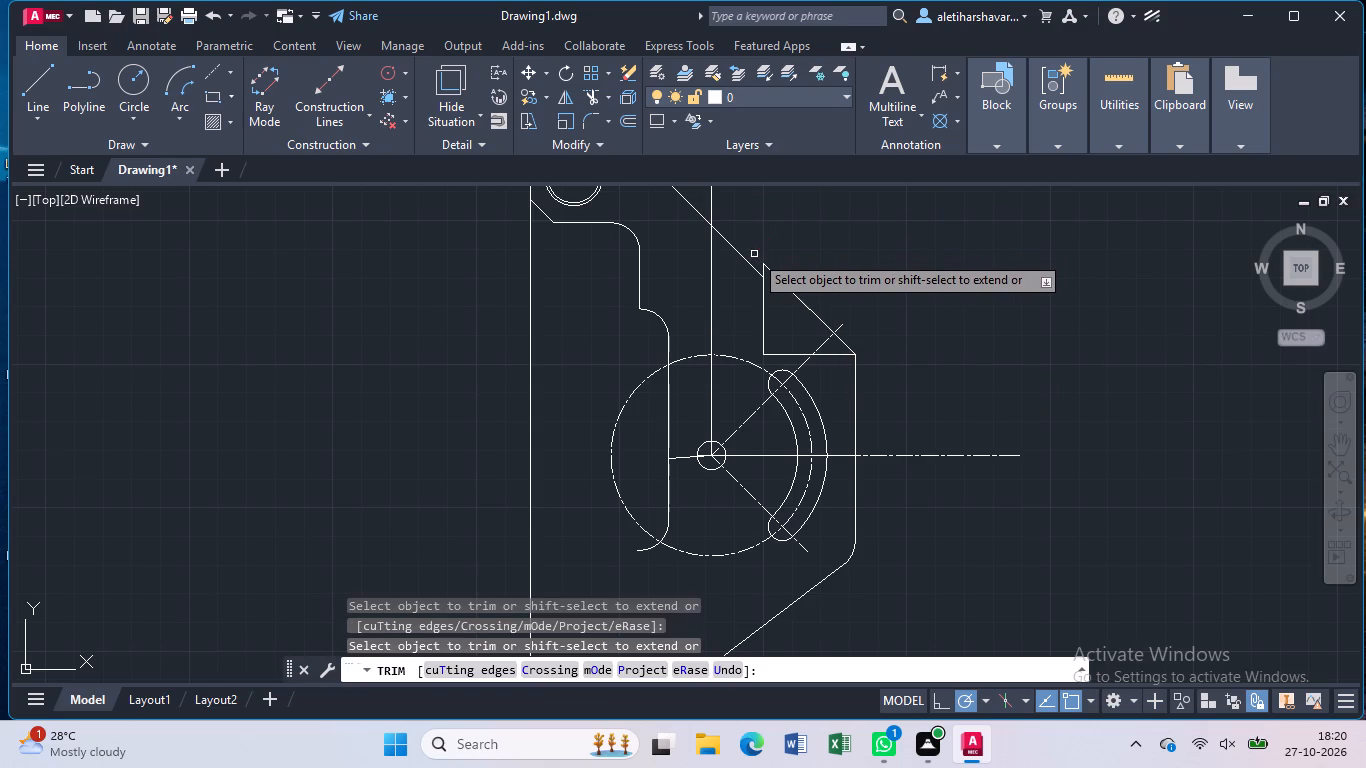
click(764, 295)
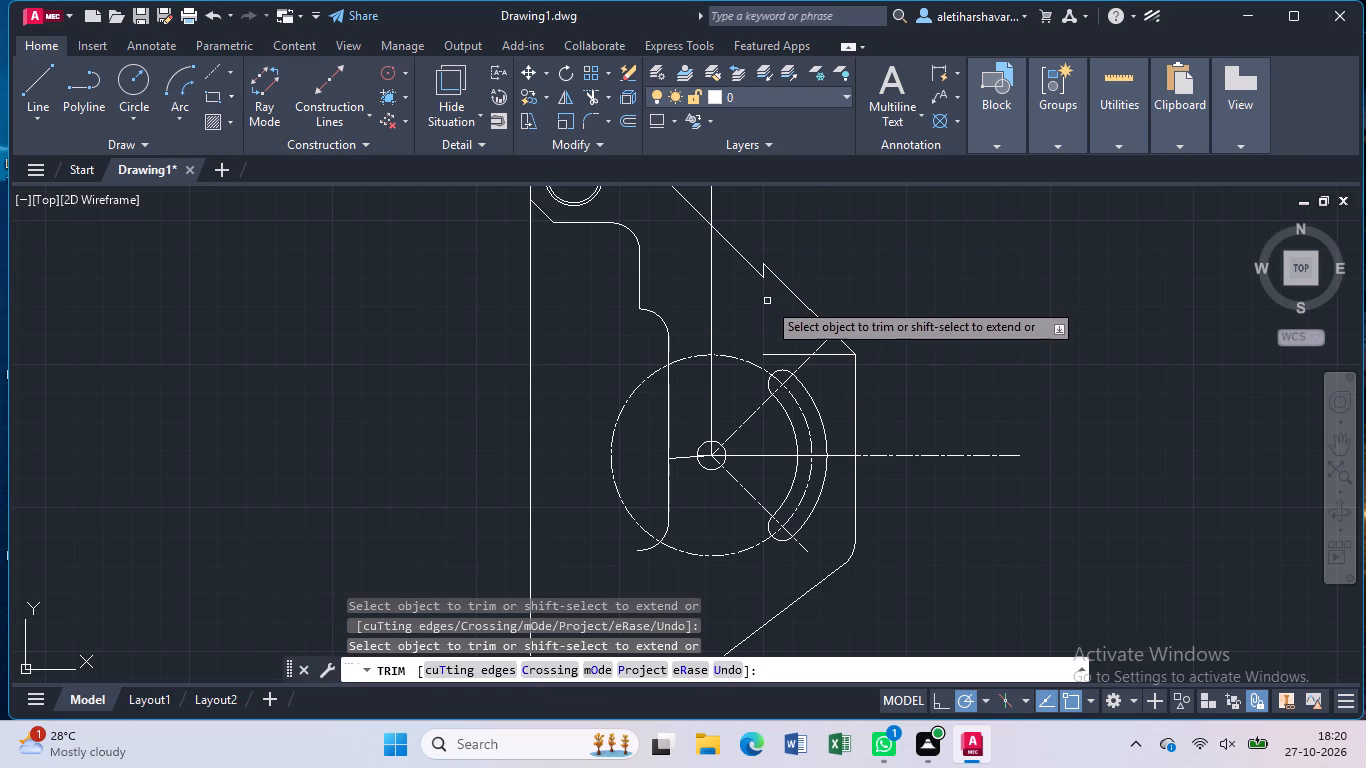
click(784, 355)
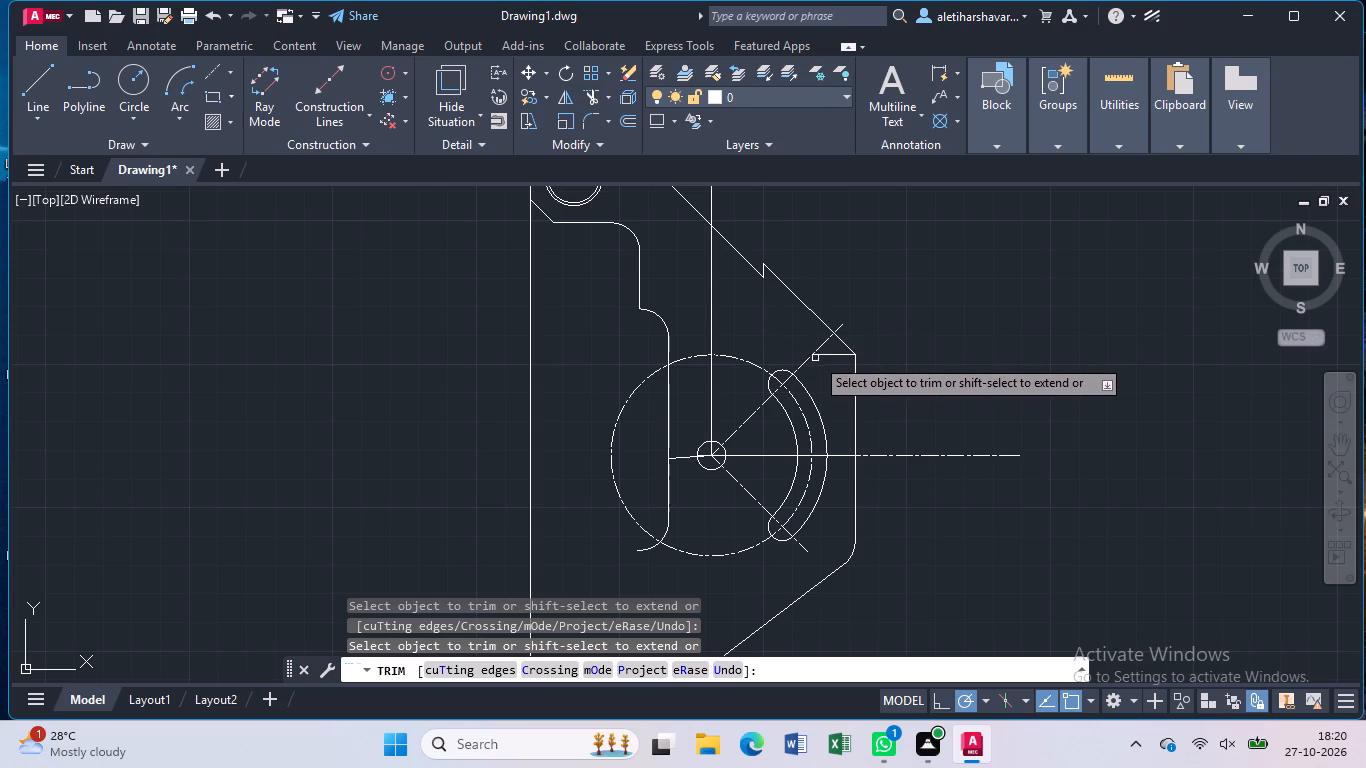
click(822, 354)
scroll(817, 279, up, 1)
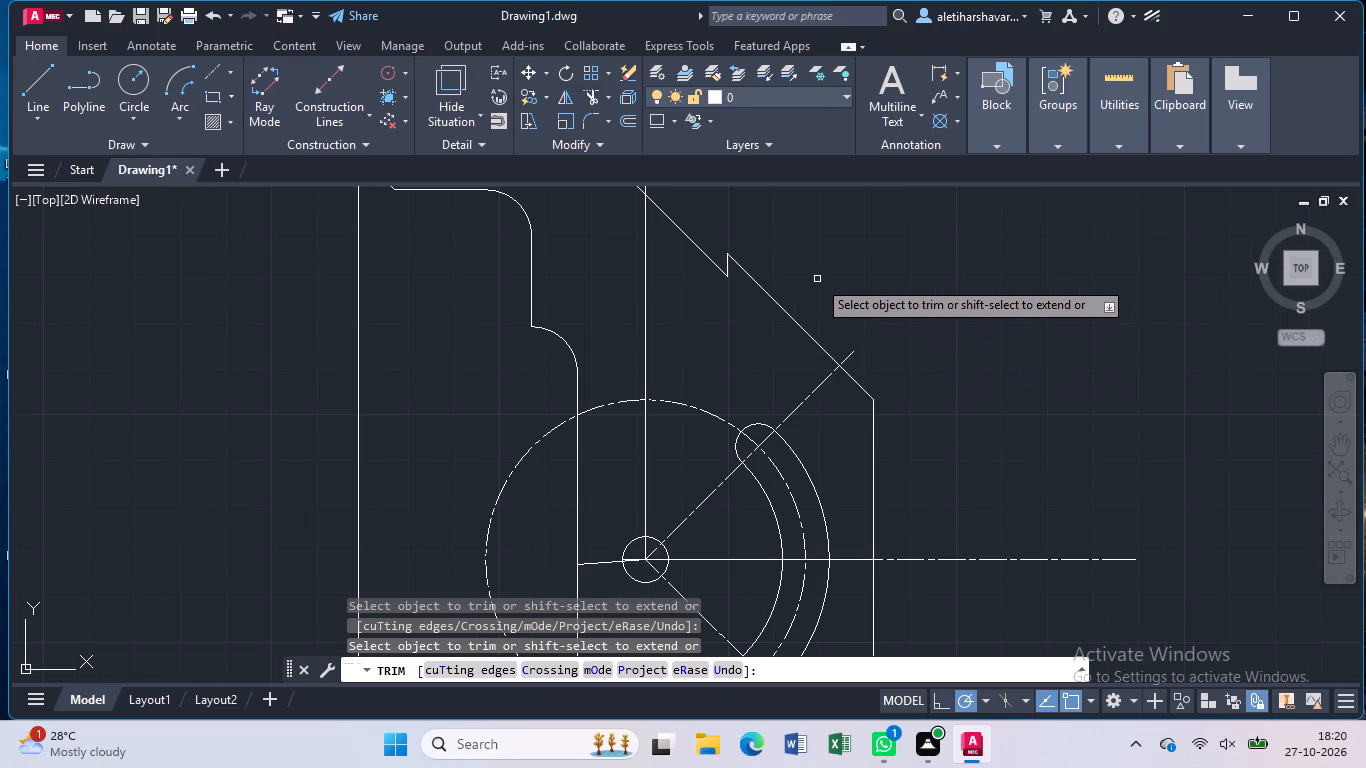
key(Escape)
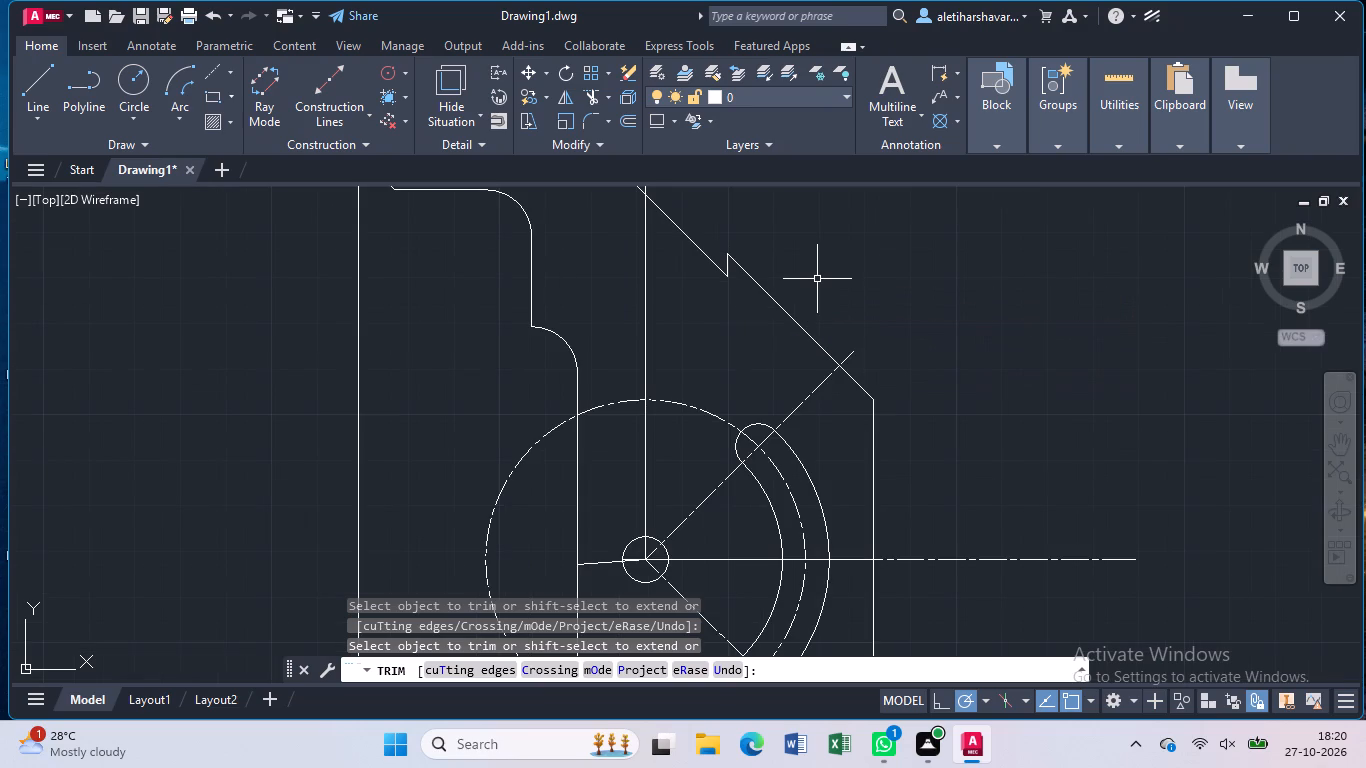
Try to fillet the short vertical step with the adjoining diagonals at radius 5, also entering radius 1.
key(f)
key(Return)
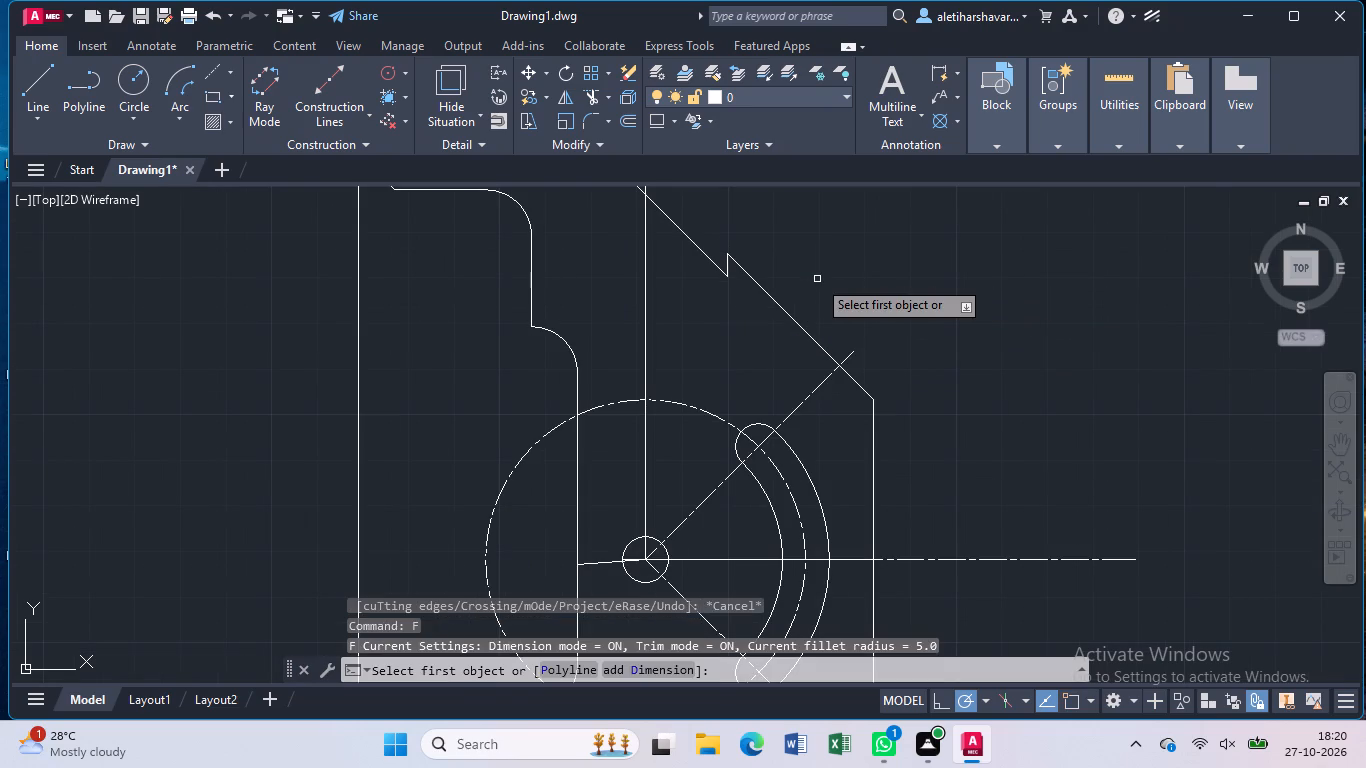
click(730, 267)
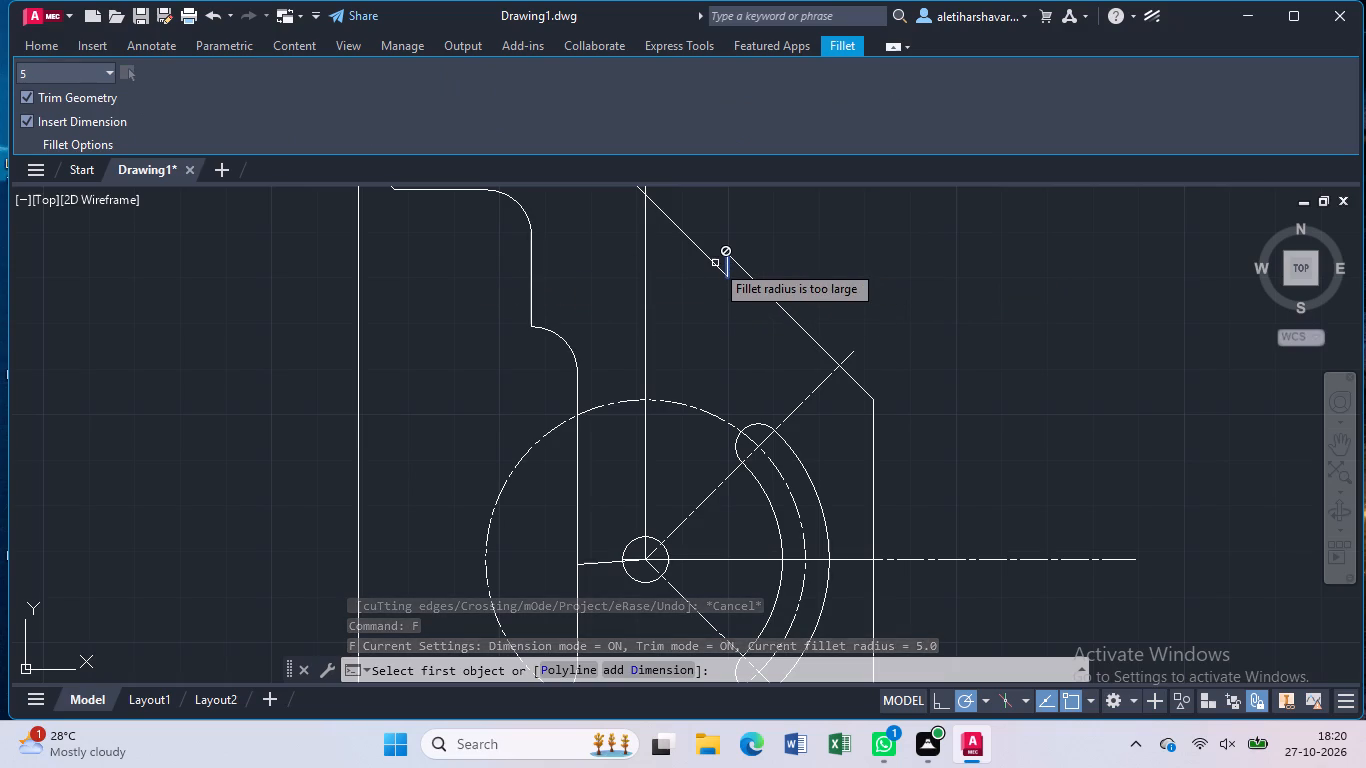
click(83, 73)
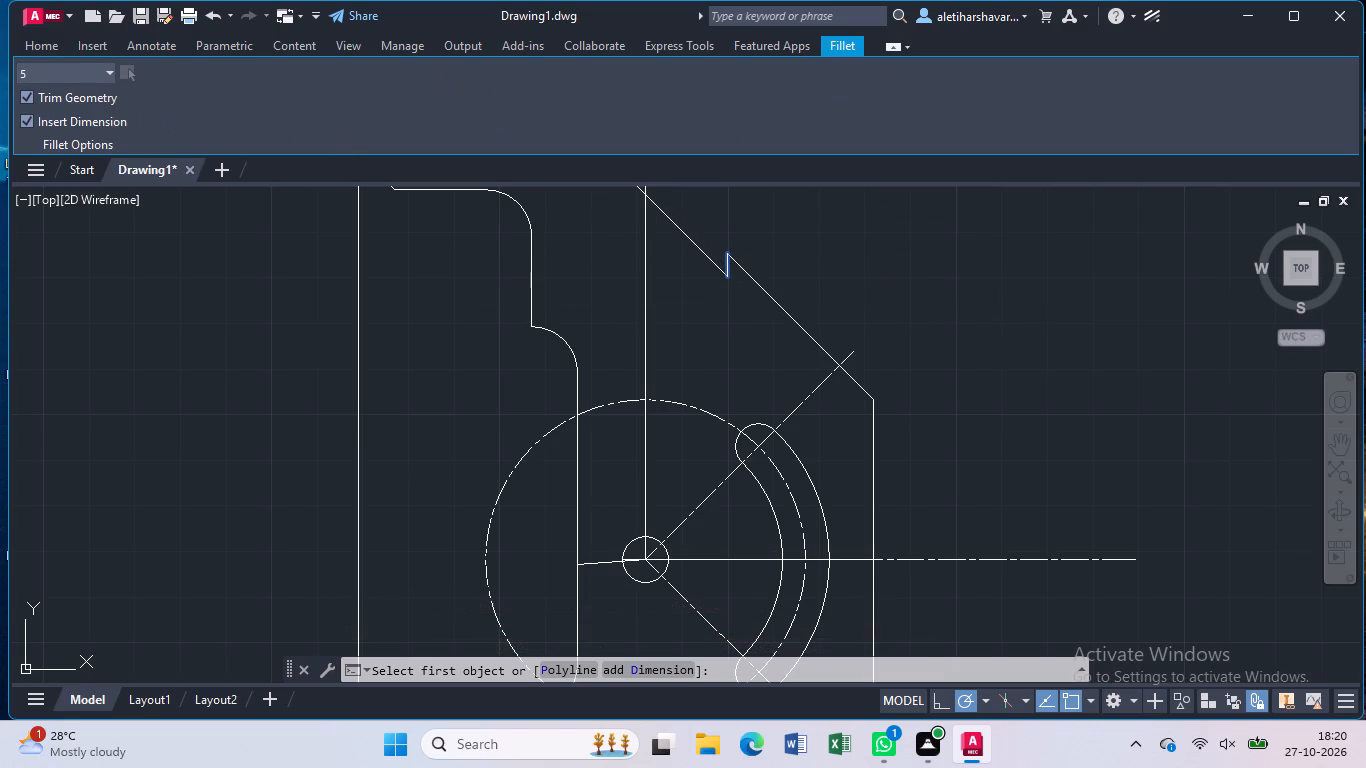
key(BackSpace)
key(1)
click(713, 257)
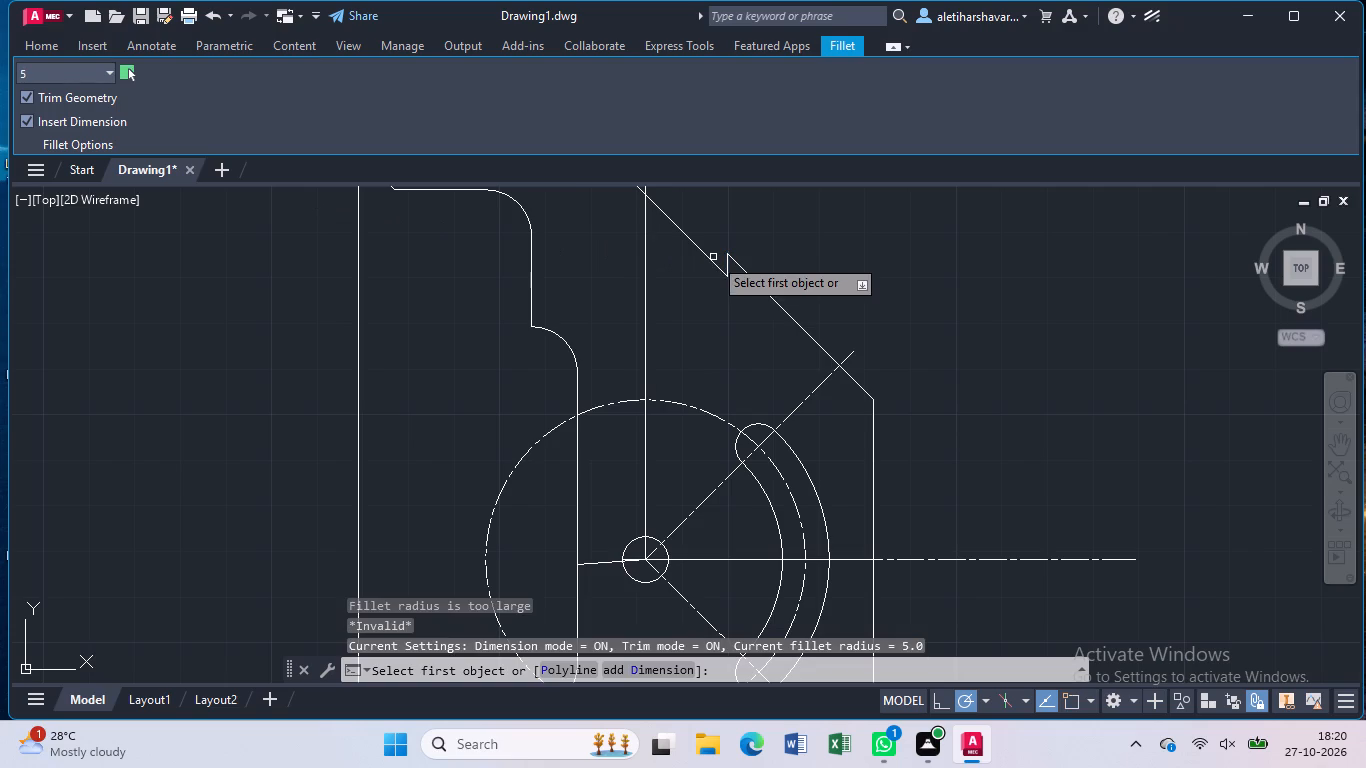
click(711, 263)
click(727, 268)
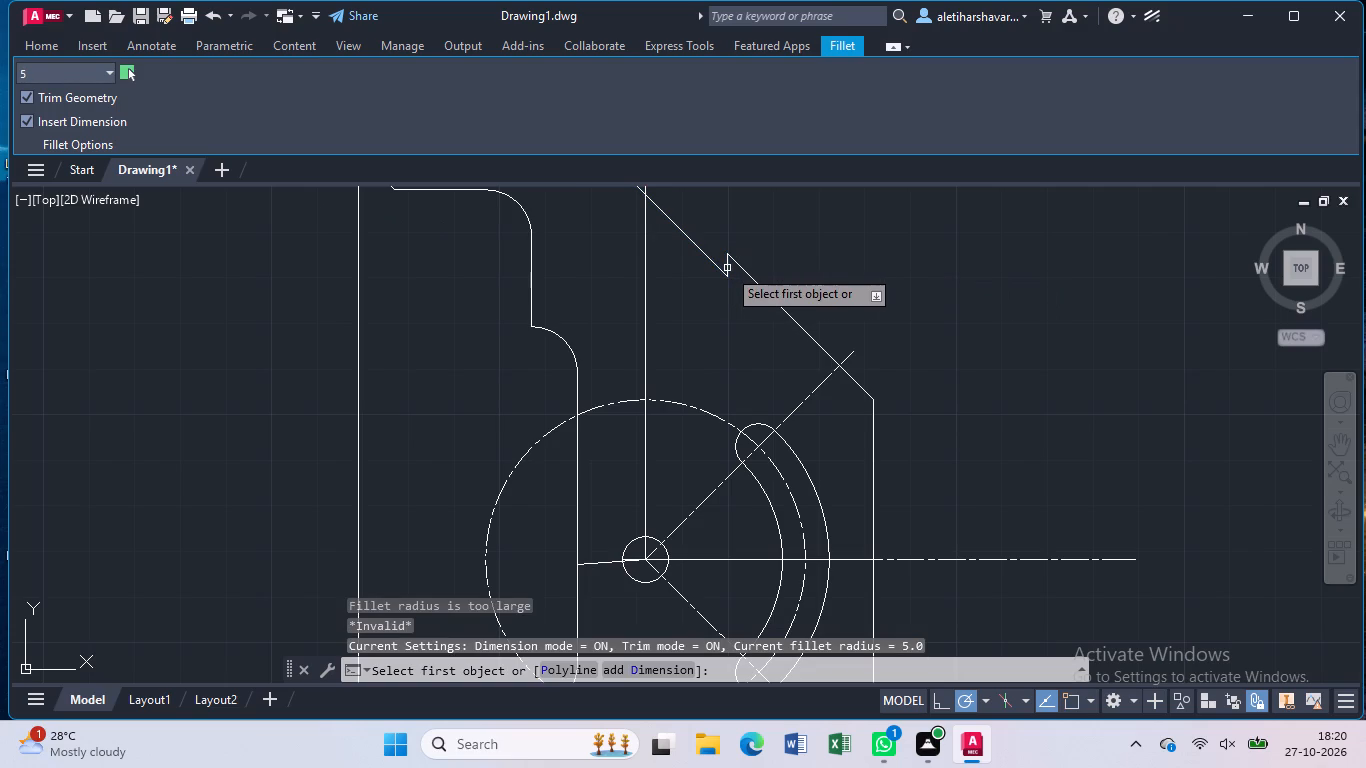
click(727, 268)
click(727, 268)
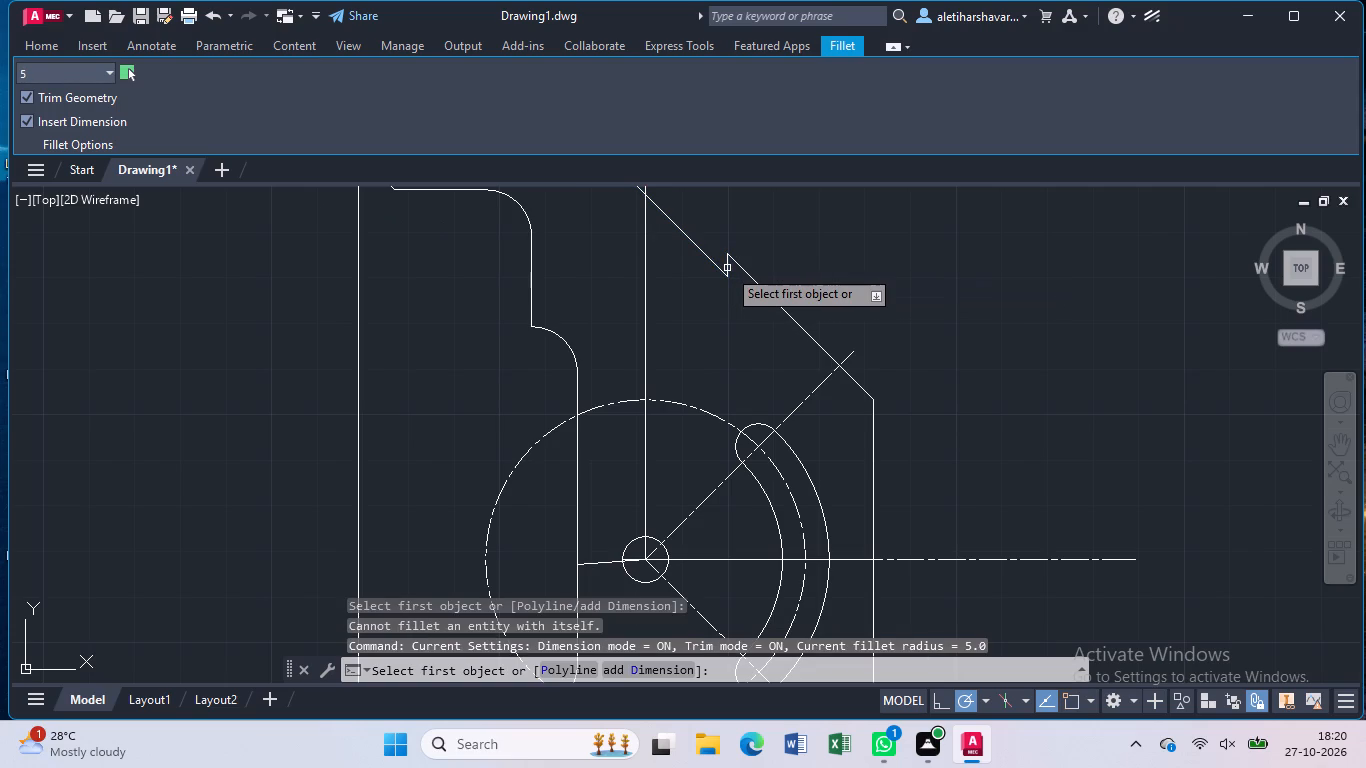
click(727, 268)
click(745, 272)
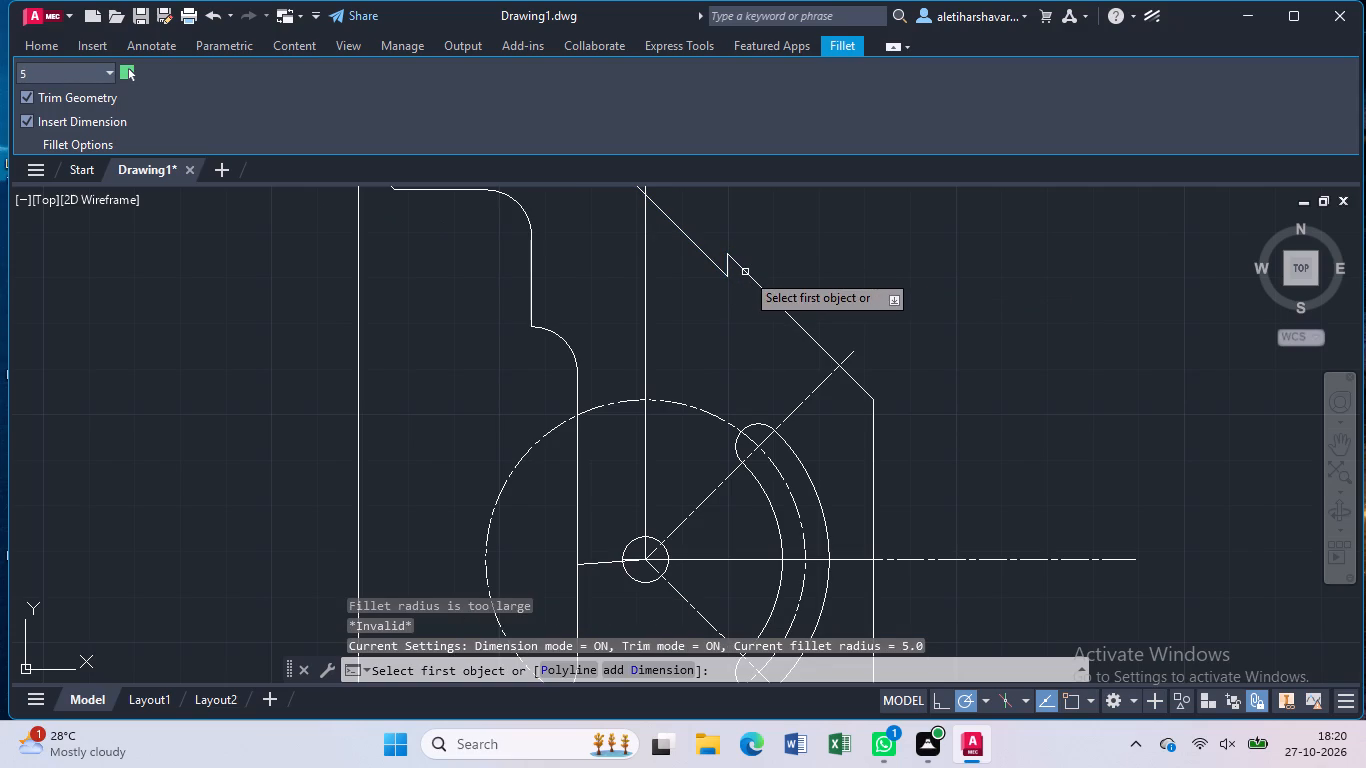
Fillet the long upper diagonal with the short vertical step using radius 0.5, and discard the radius dimension.
click(711, 262)
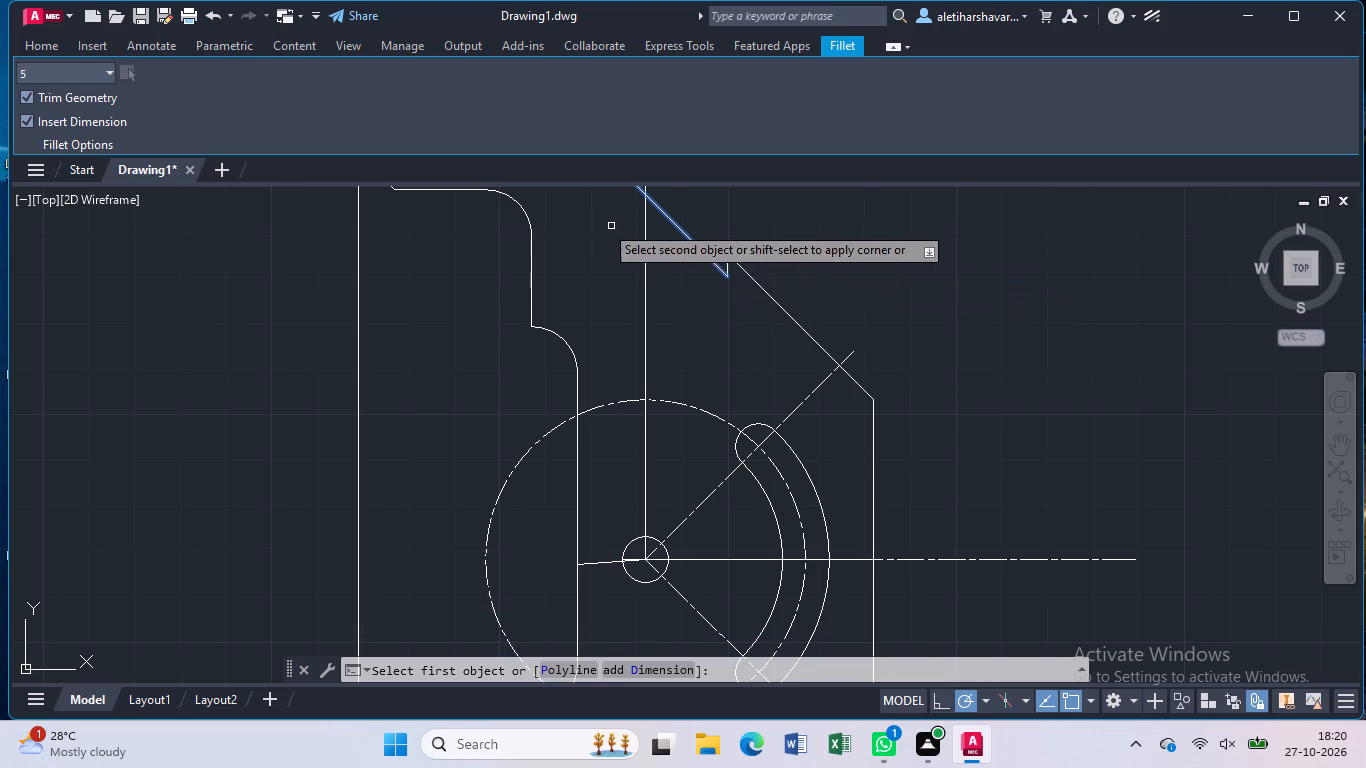
click(67, 74)
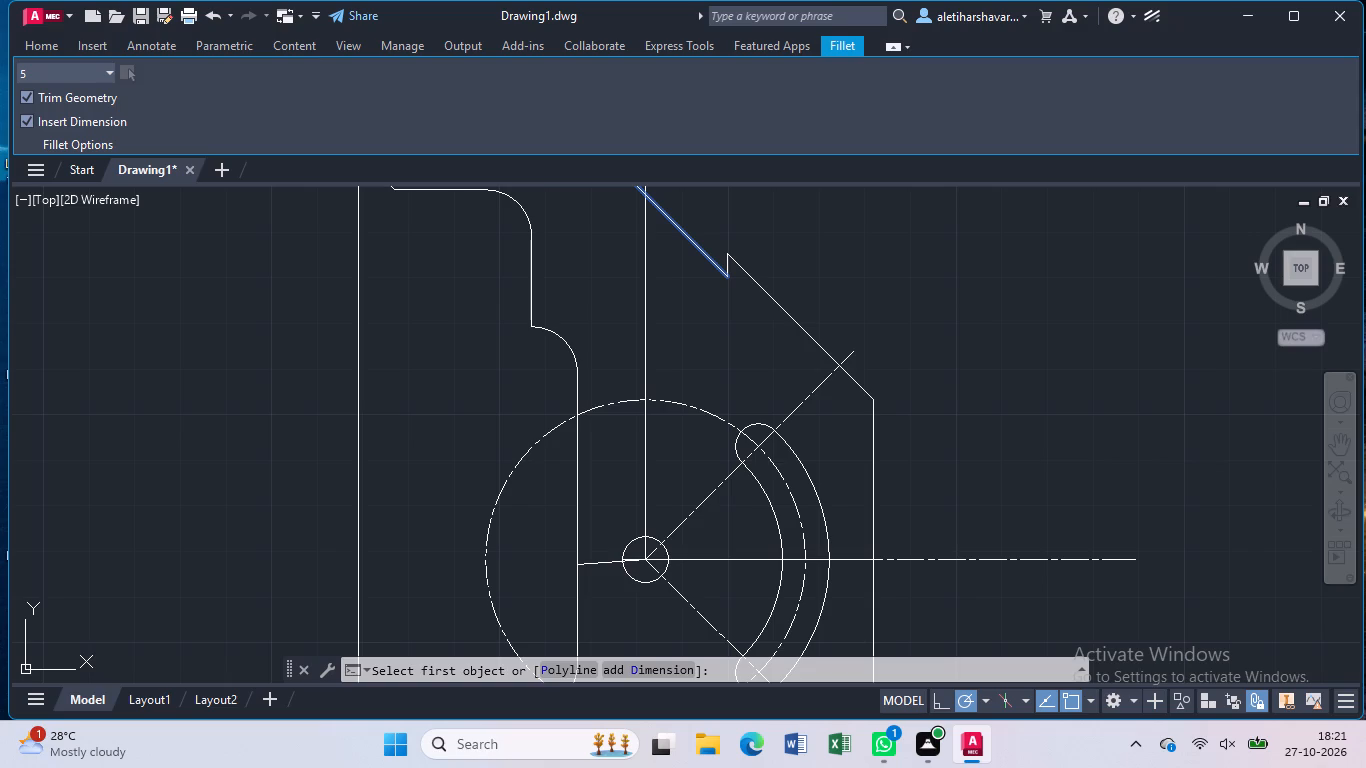
key(BackSpace)
text(0.)
key(5)
key(Return)
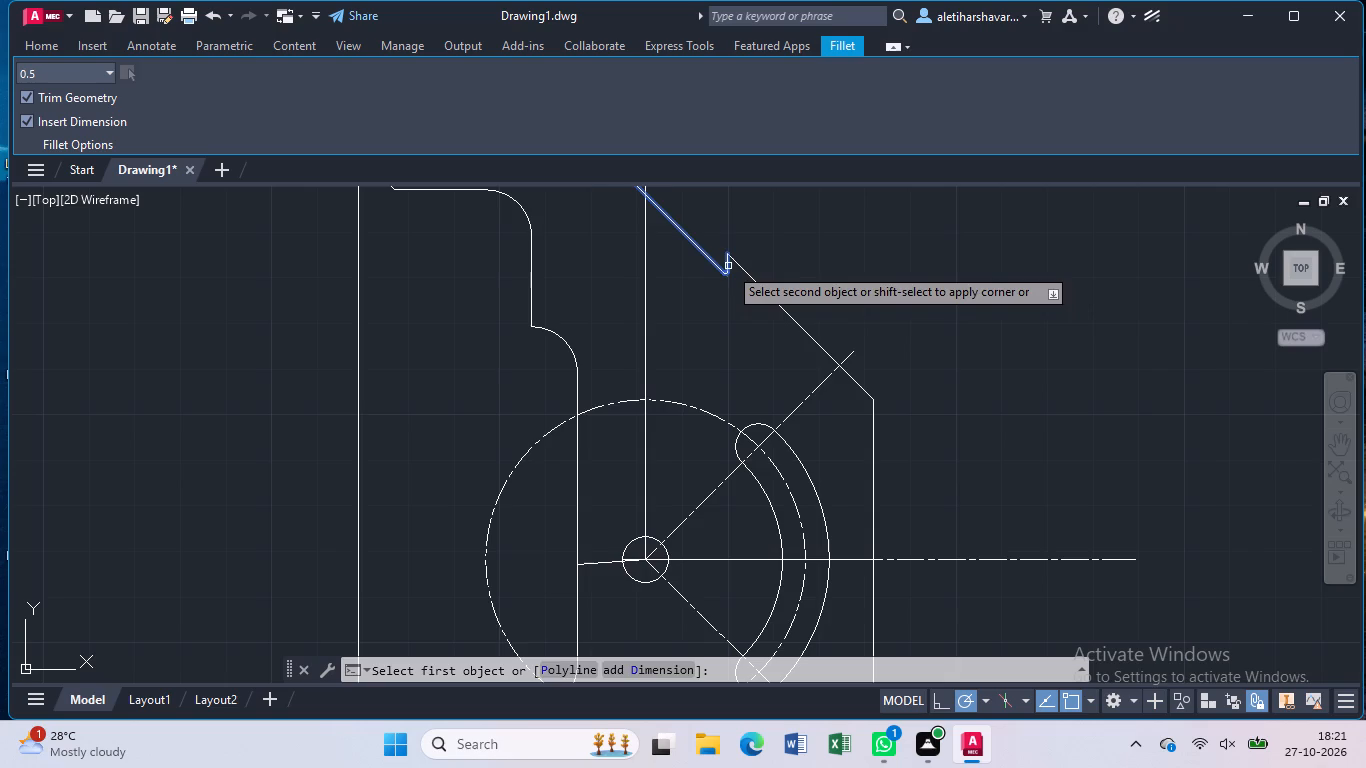
click(728, 266)
click(760, 252)
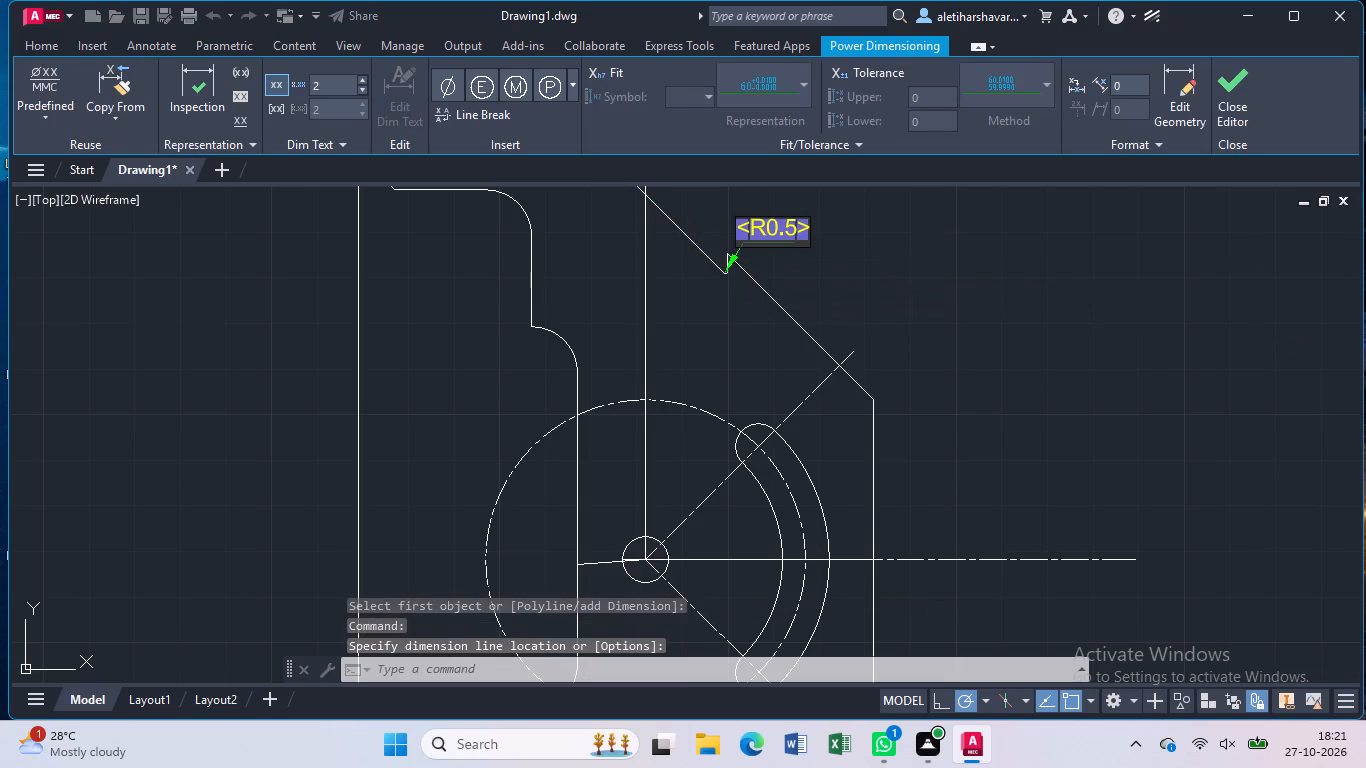
key(Escape)
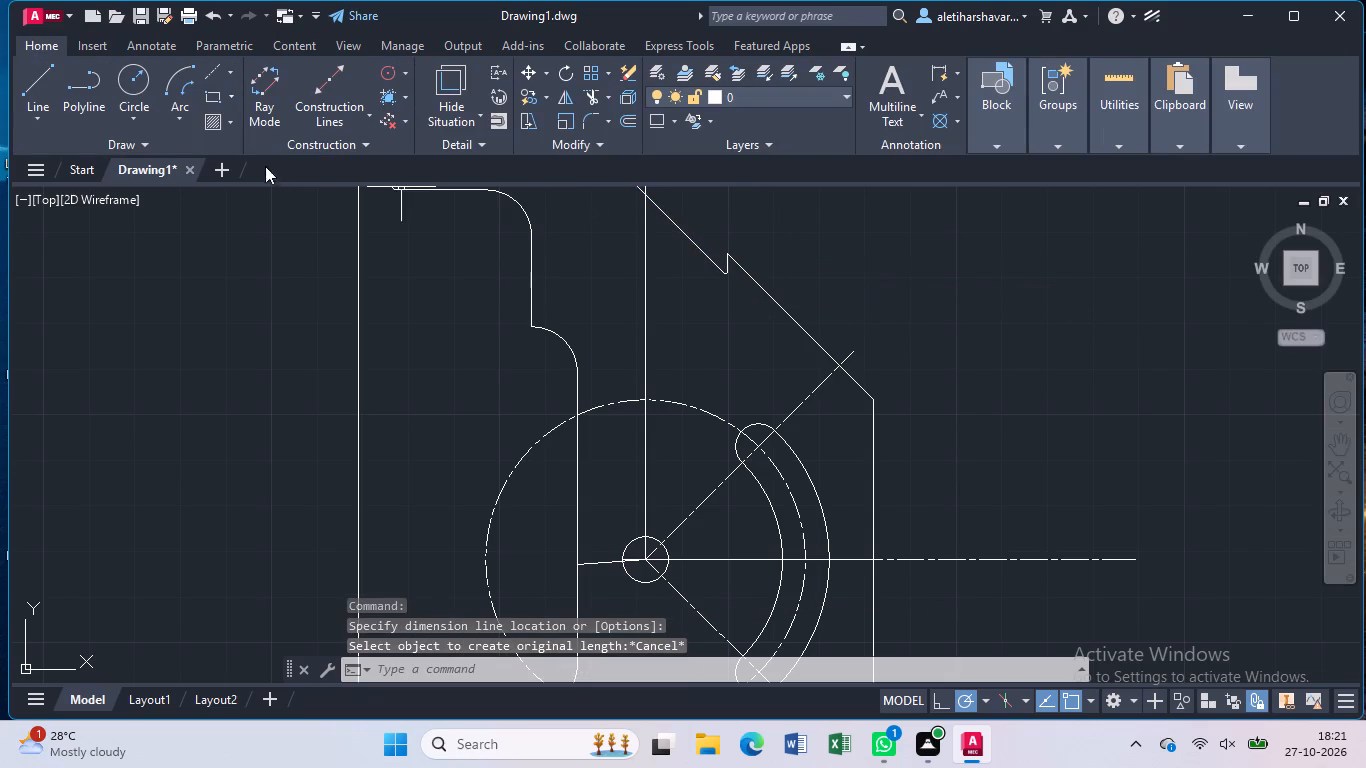
Fillet the short vertical step with the diagonal above it at radius 2, without a dimension, and erase the small leftover piece.
key(f)
key(Return)
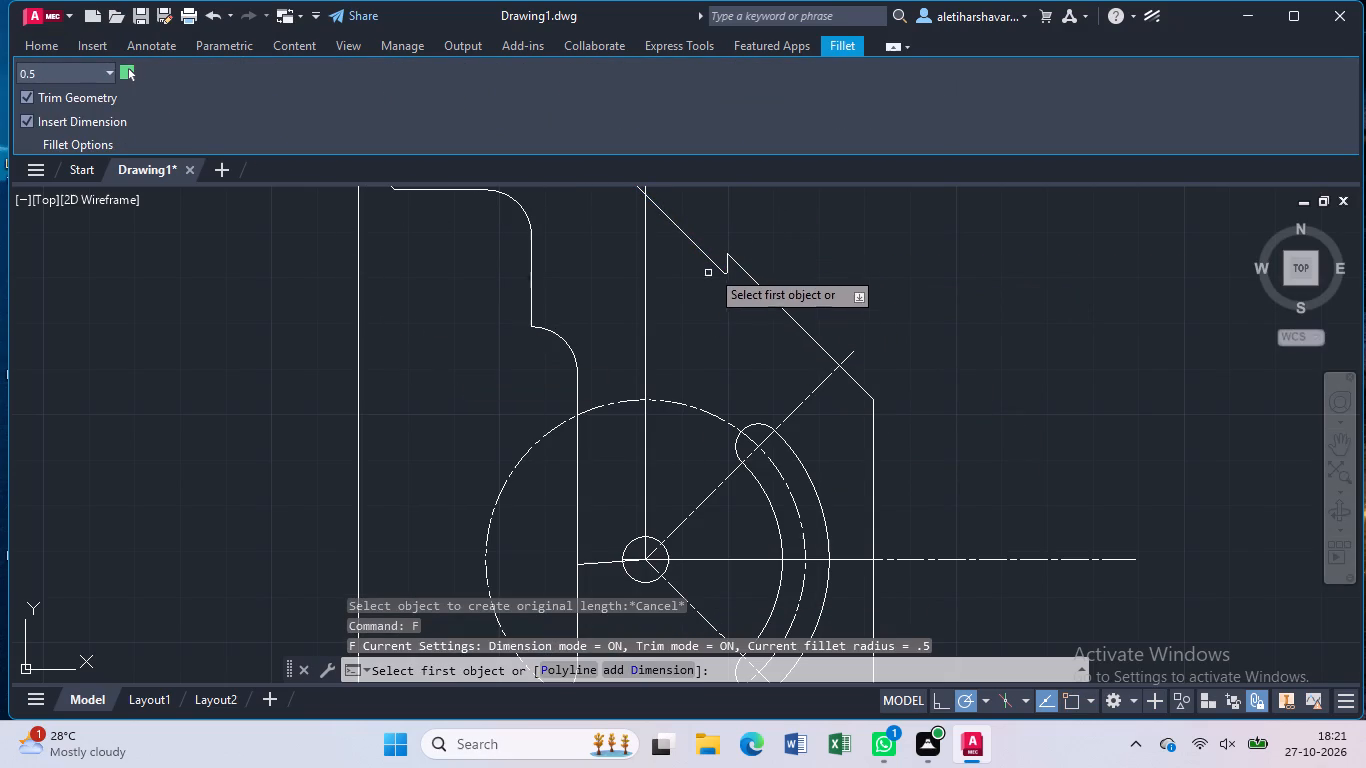
click(729, 263)
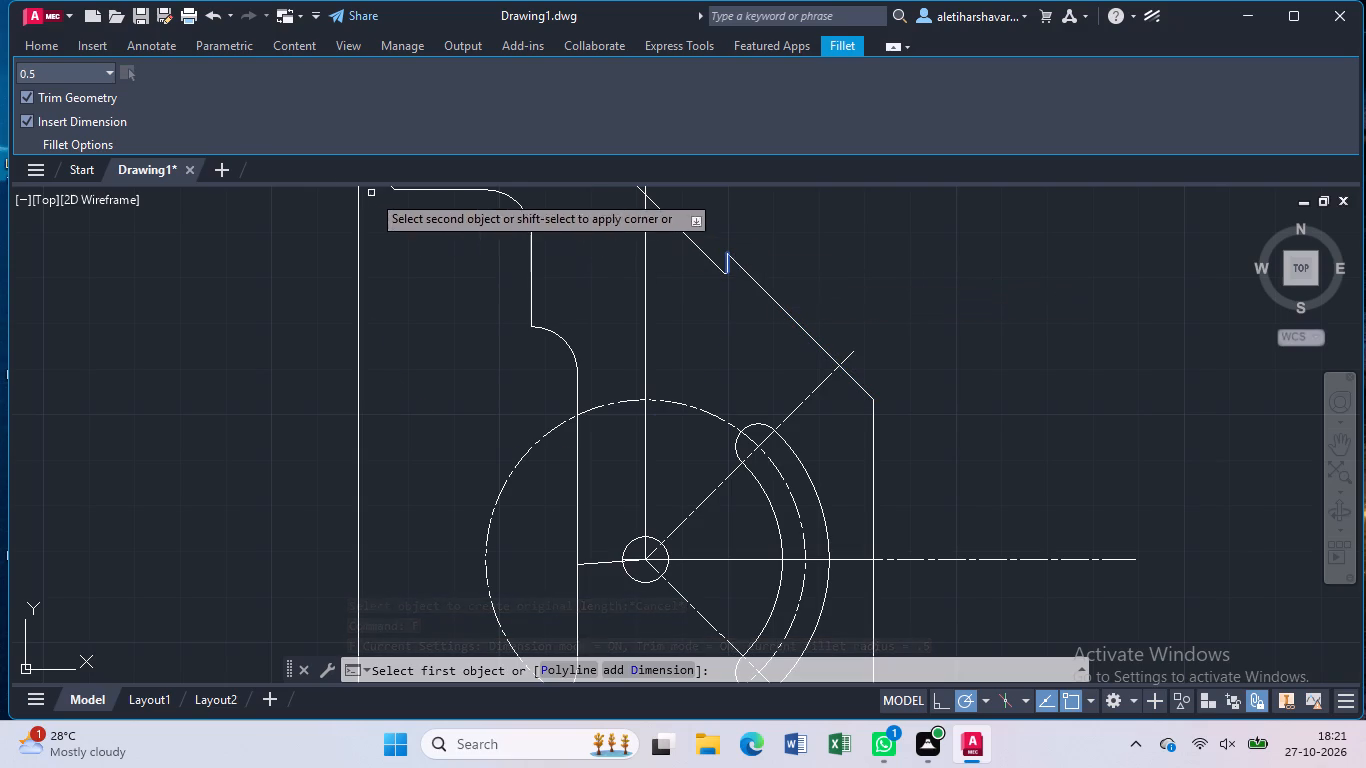
click(87, 79)
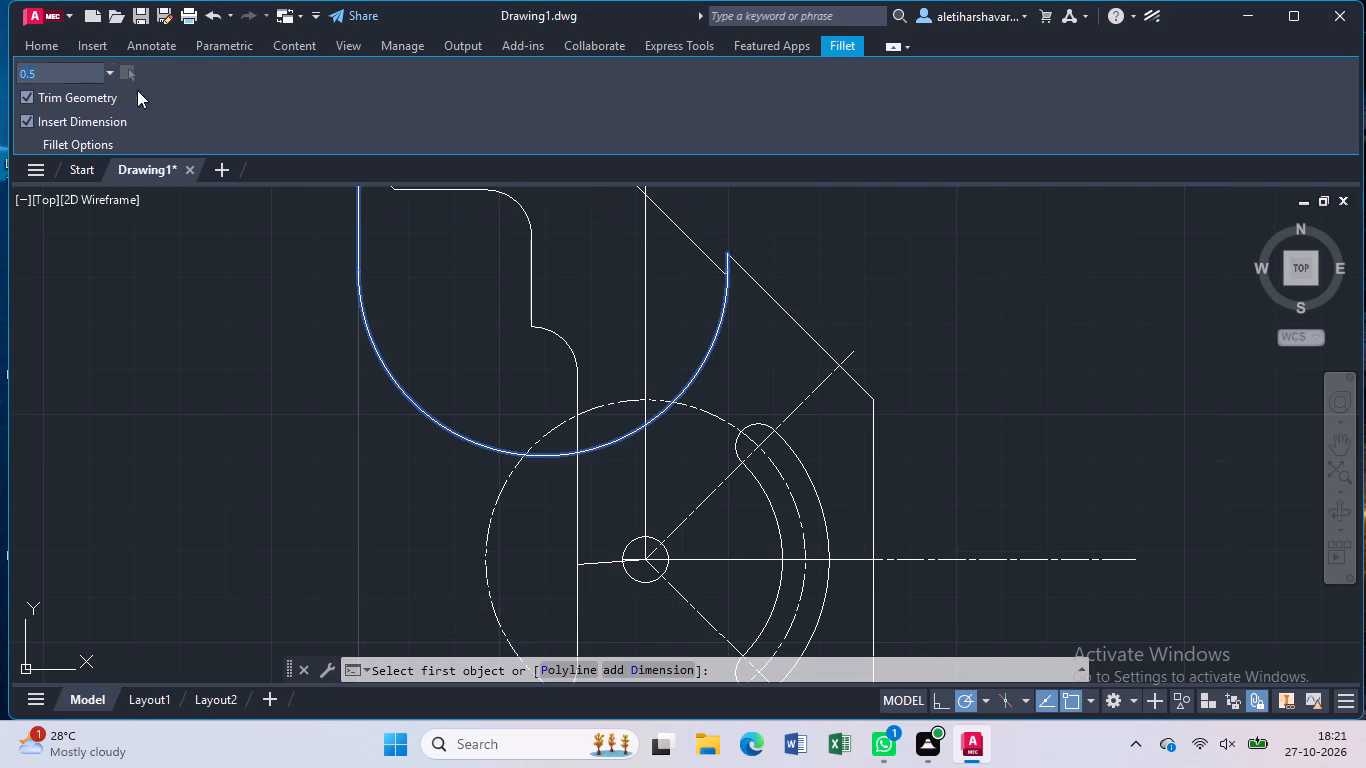
key(Escape)
key(Escape)
key(Escape)
key(Escape)
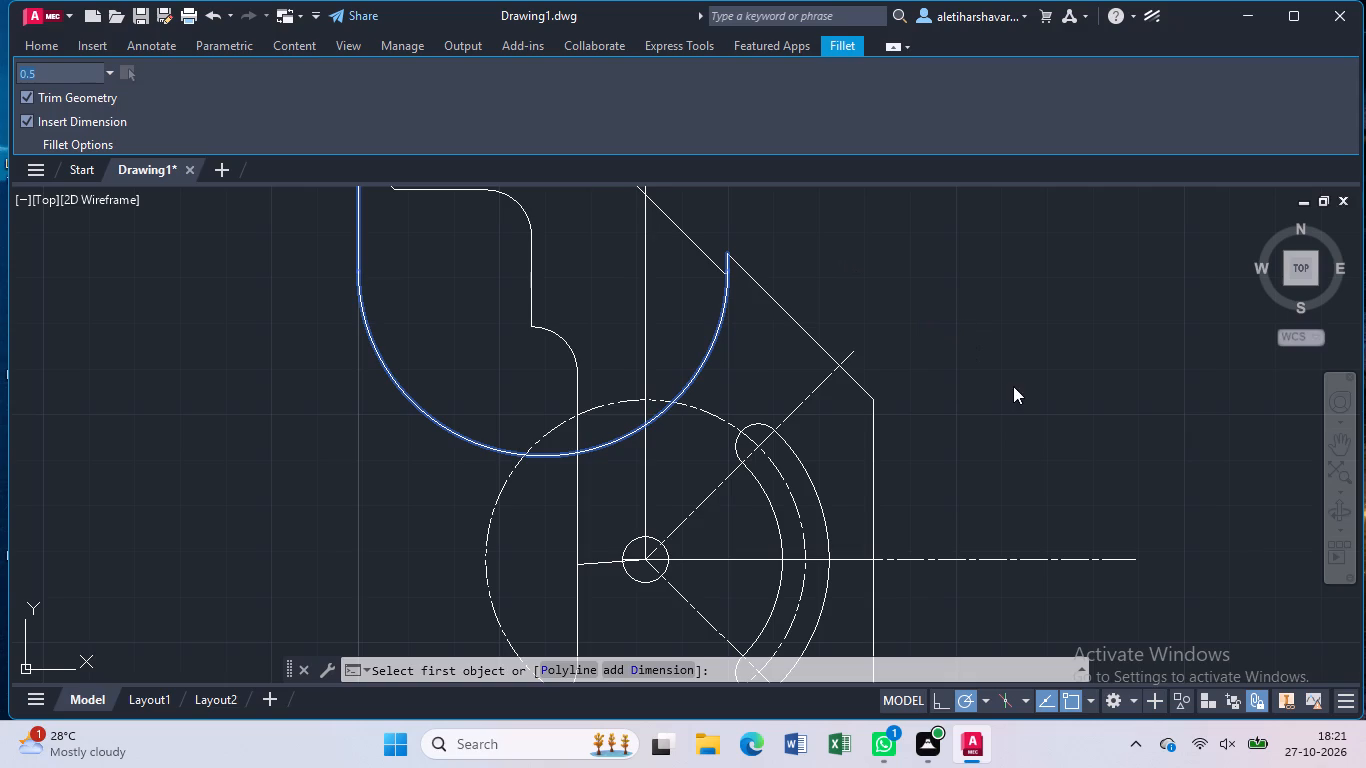
click(1013, 386)
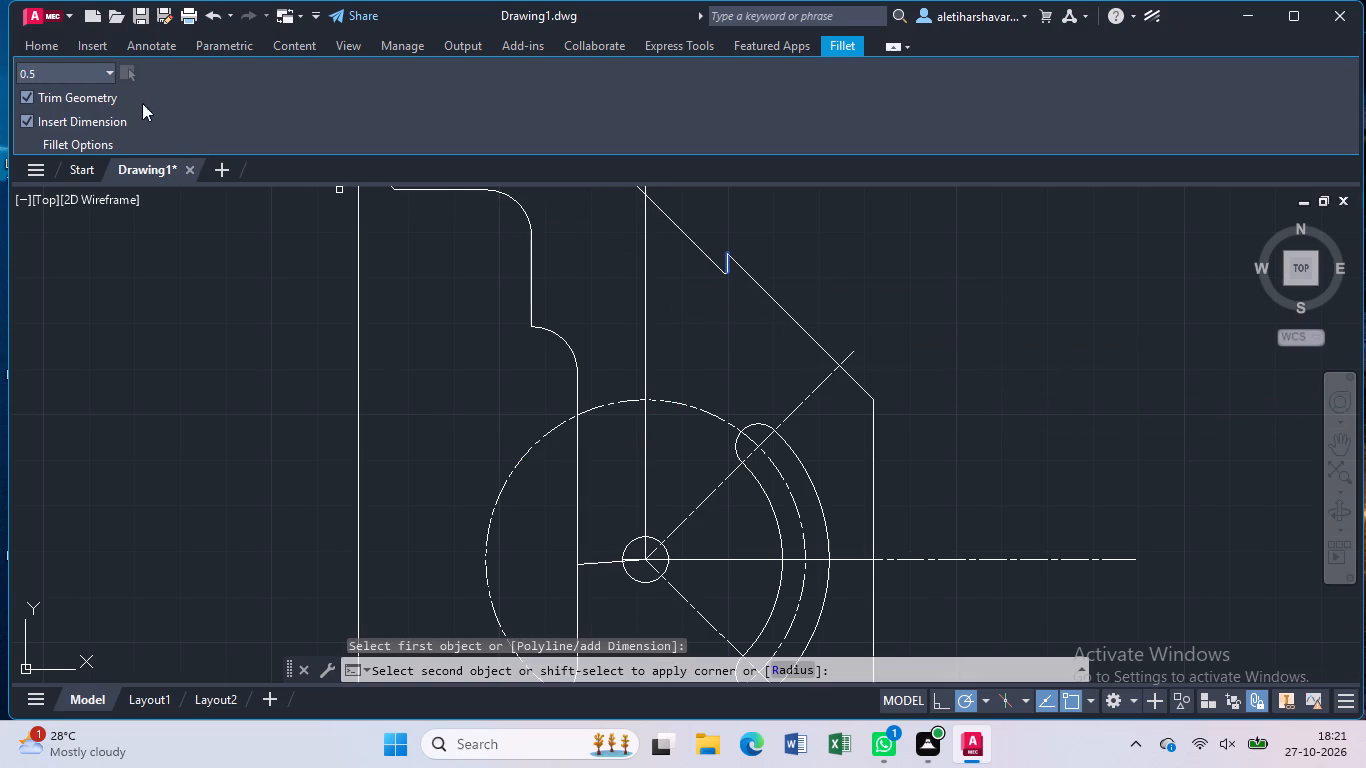
click(72, 70)
key(BackSpace)
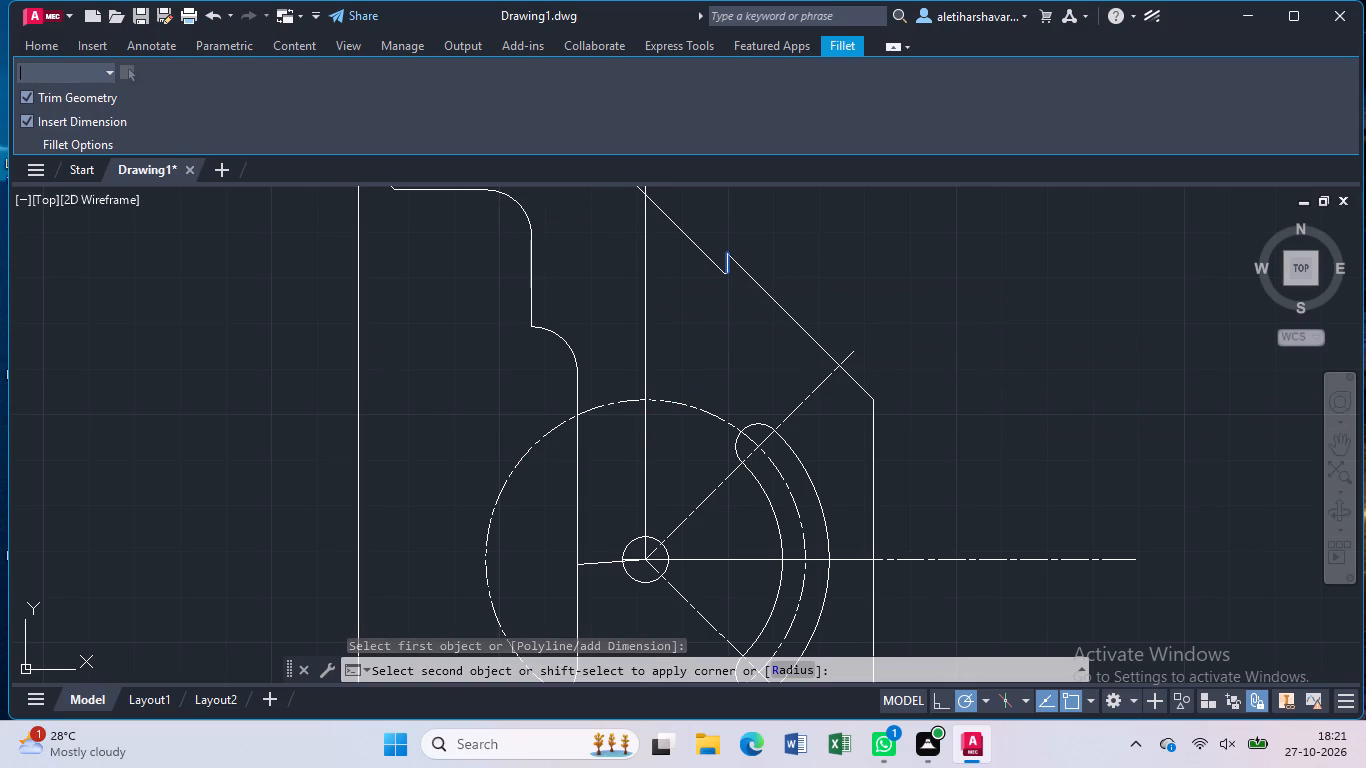
key(2)
key(Return)
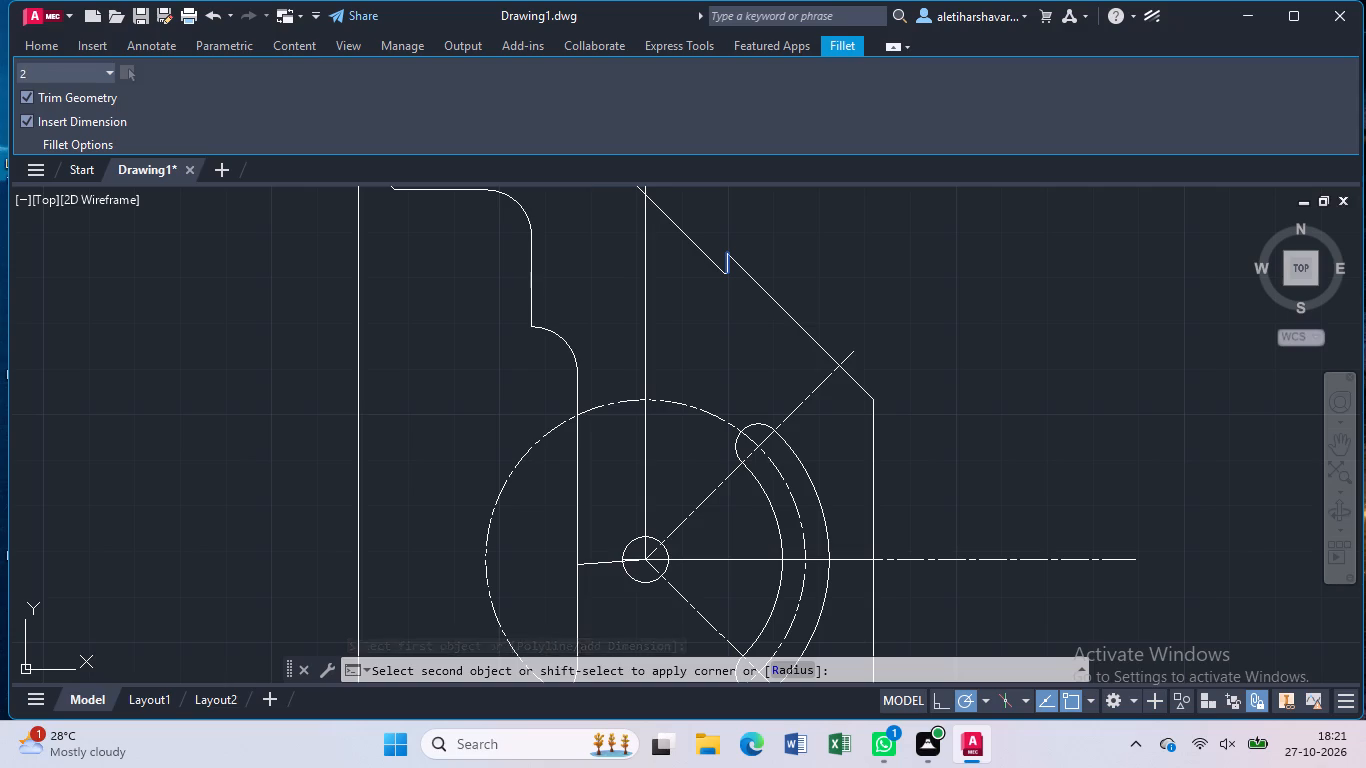
click(710, 263)
click(710, 292)
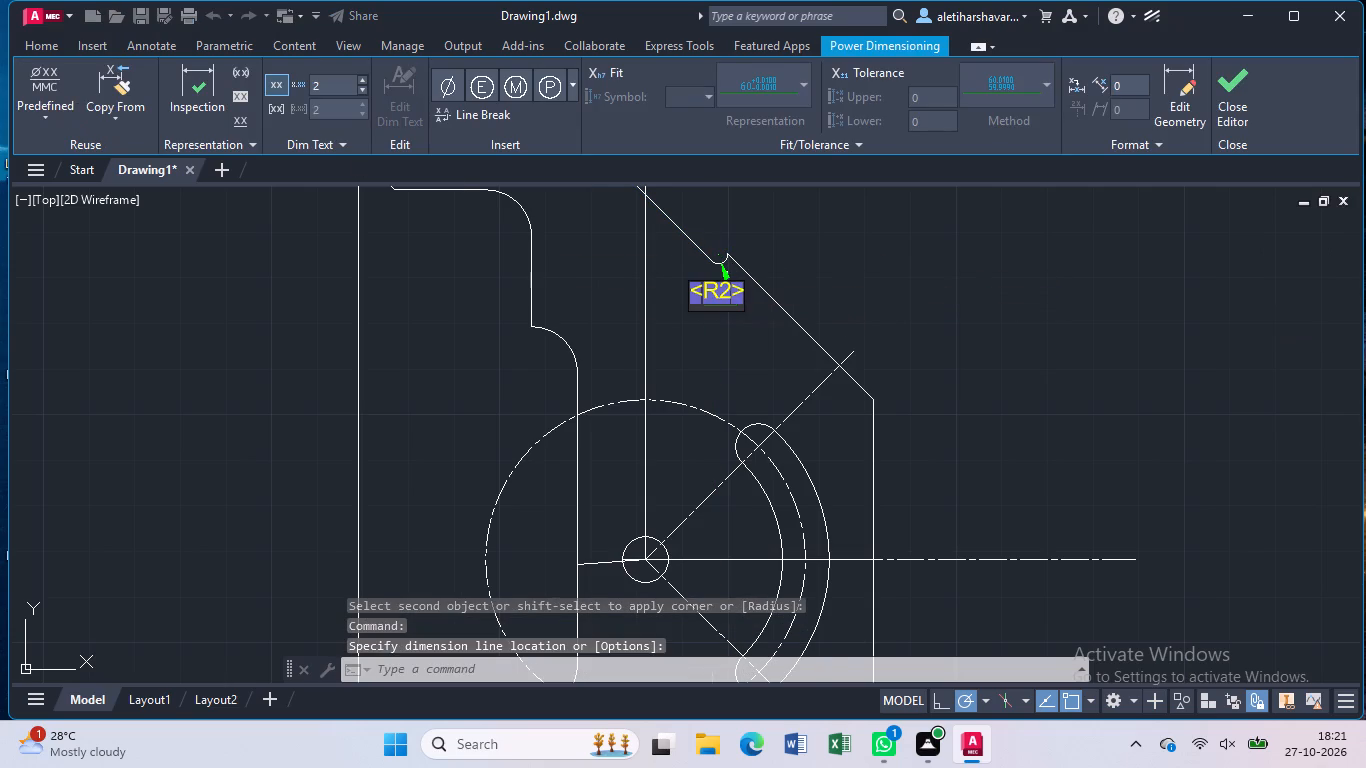
key(Escape)
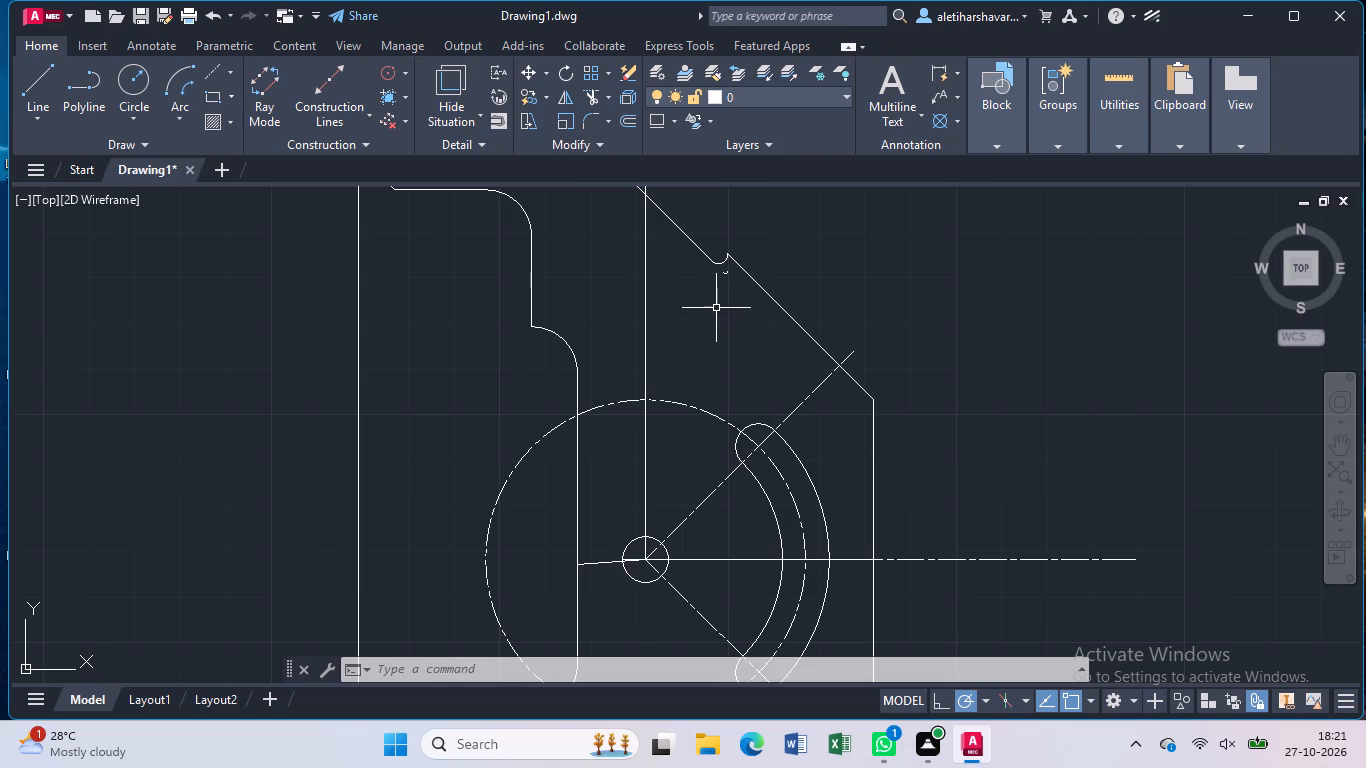
click(725, 270)
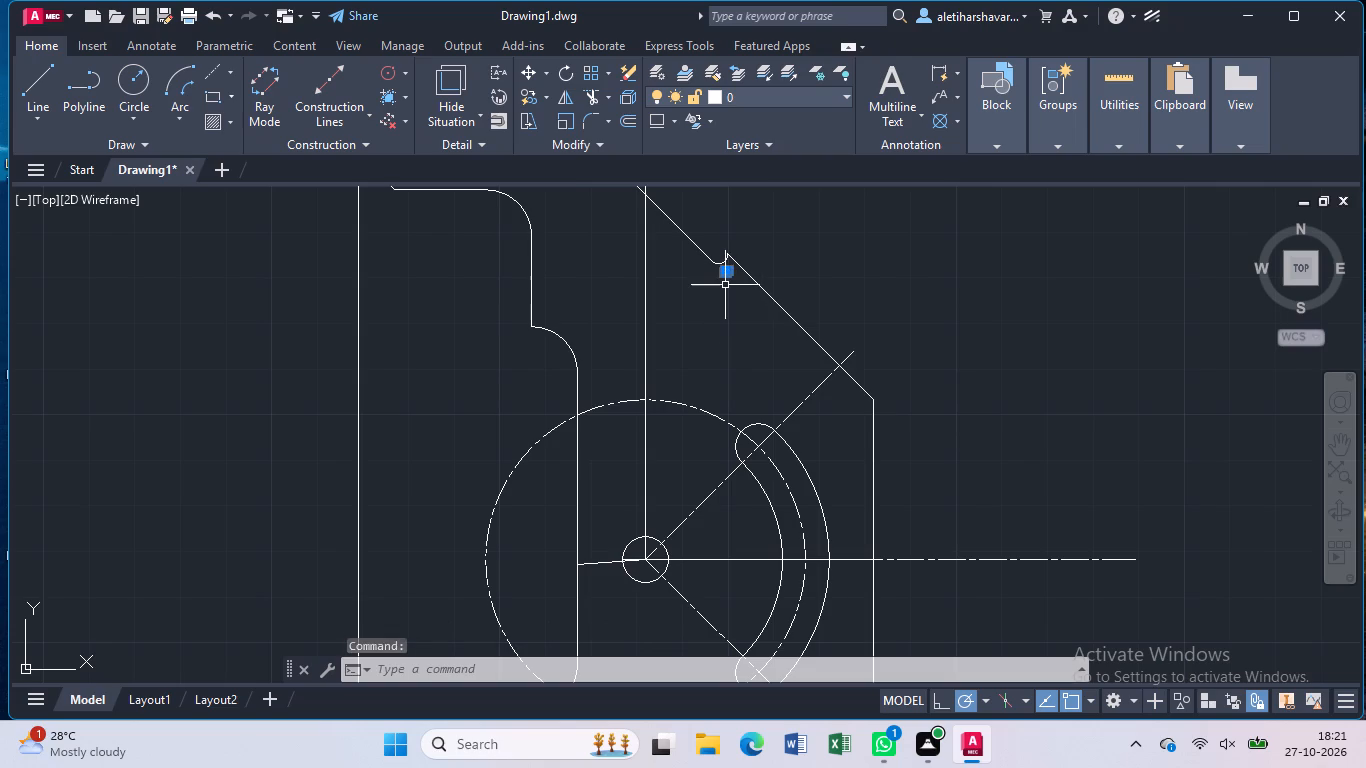
key(Delete)
Fillet the new step arc with the long lower diagonal at radius 2, without a dimension, and erase the small leftover piece.
scroll(725, 285, up, 1)
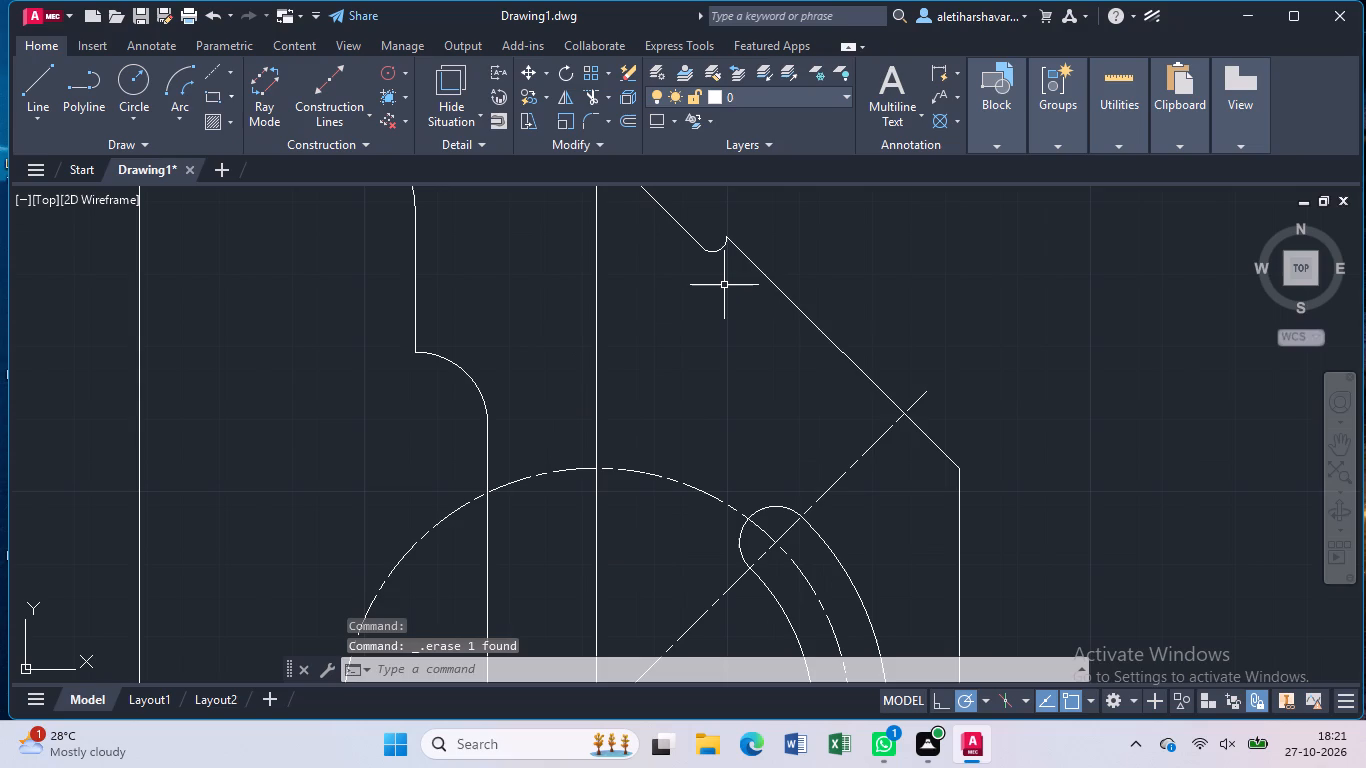
key(f)
key(Return)
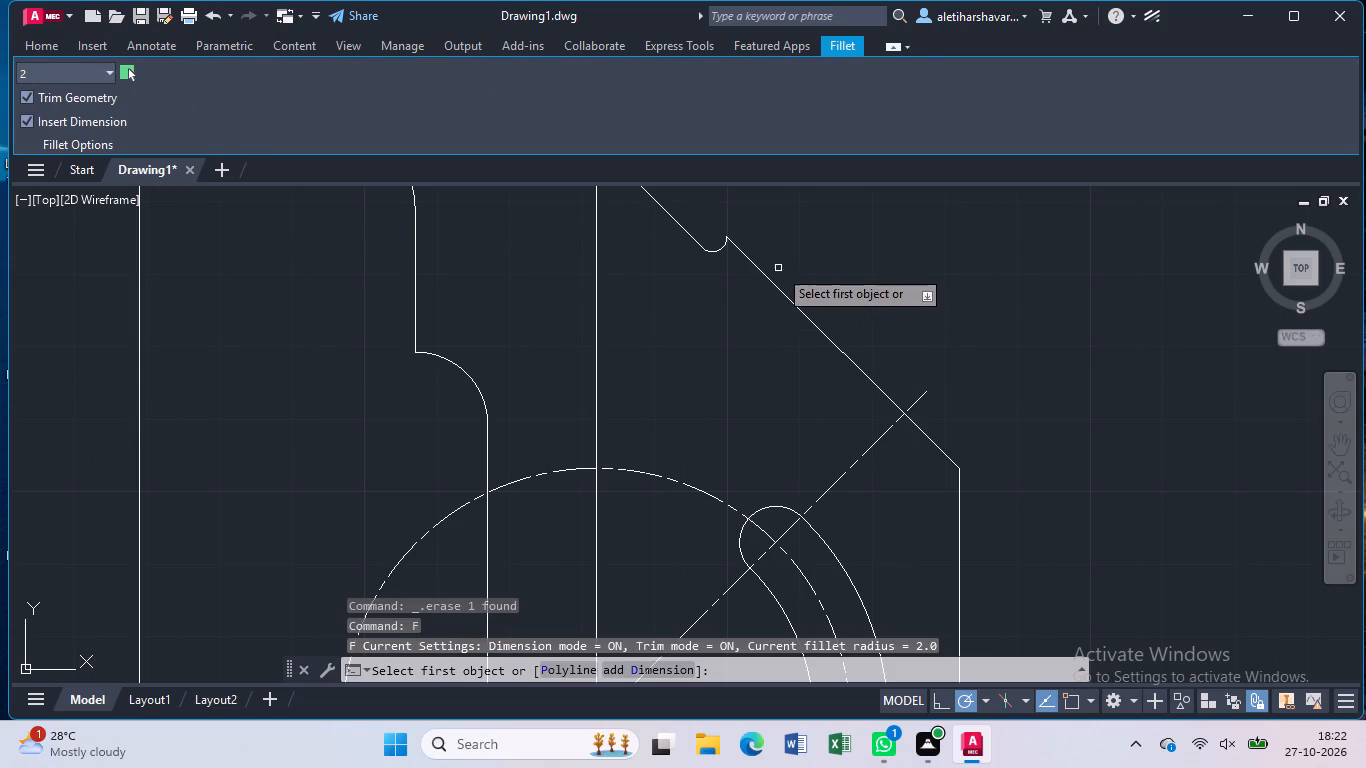
click(722, 247)
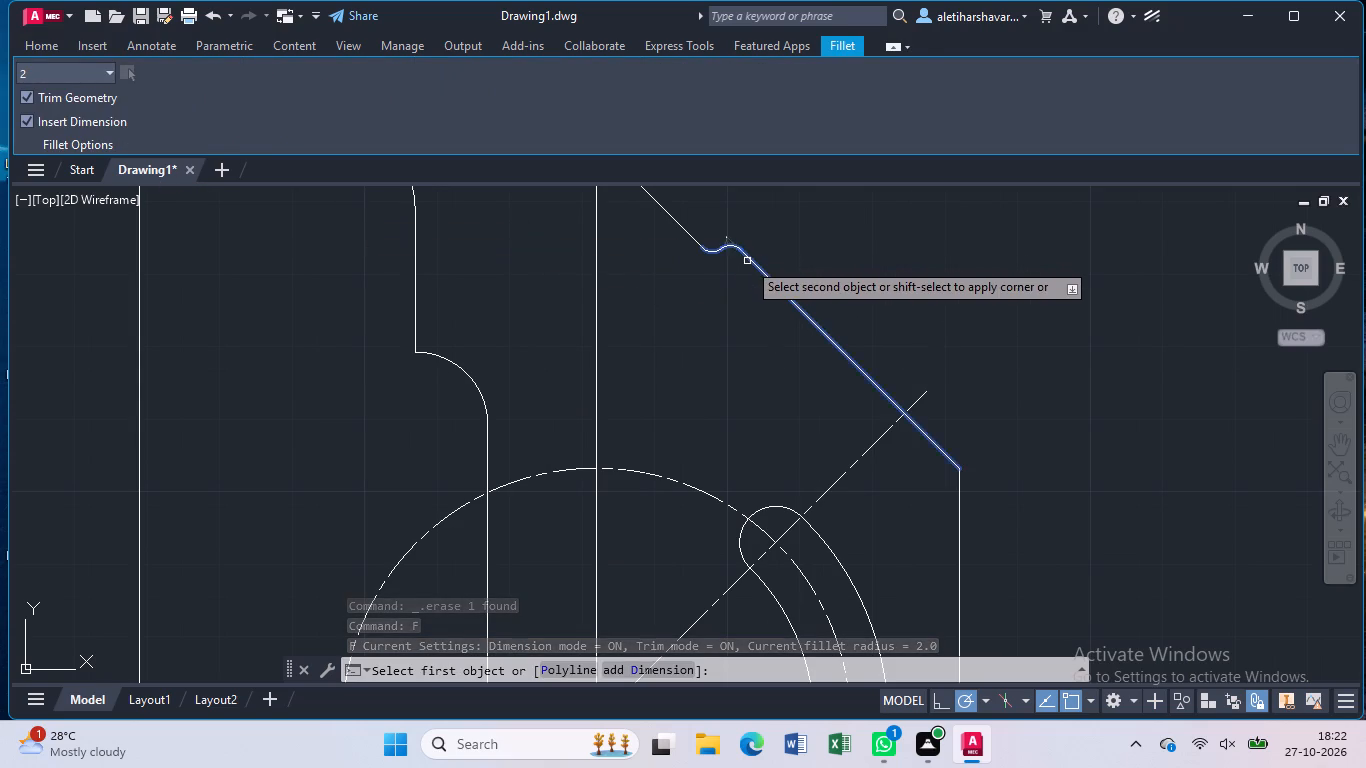
click(762, 271)
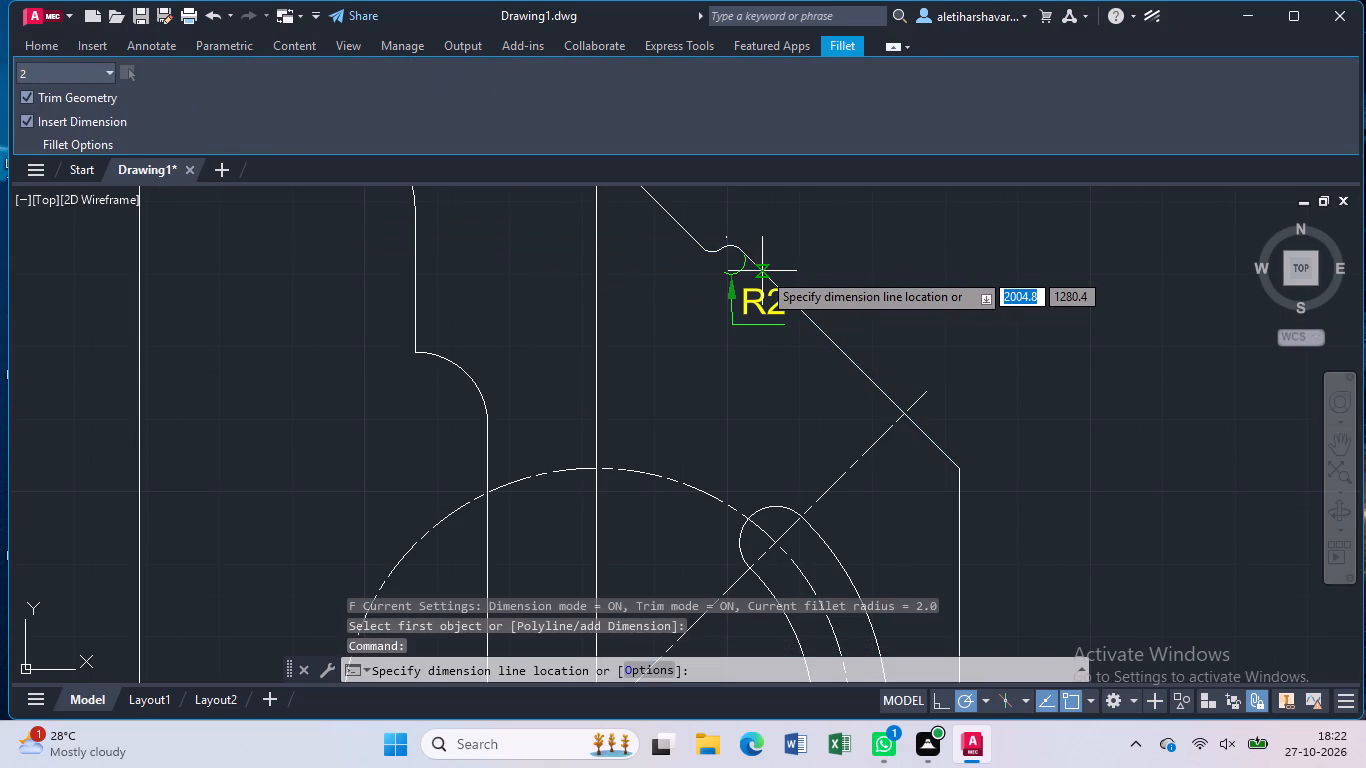
key(Escape)
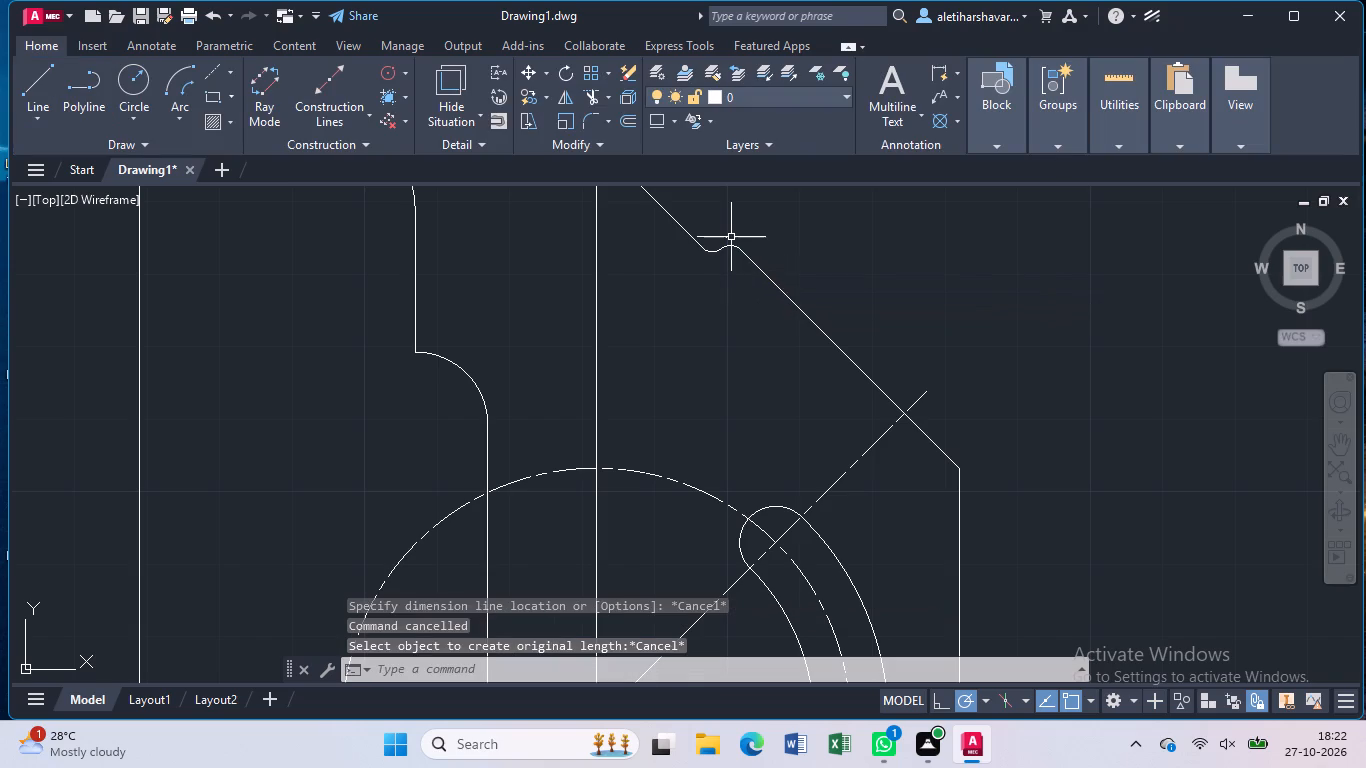
click(728, 235)
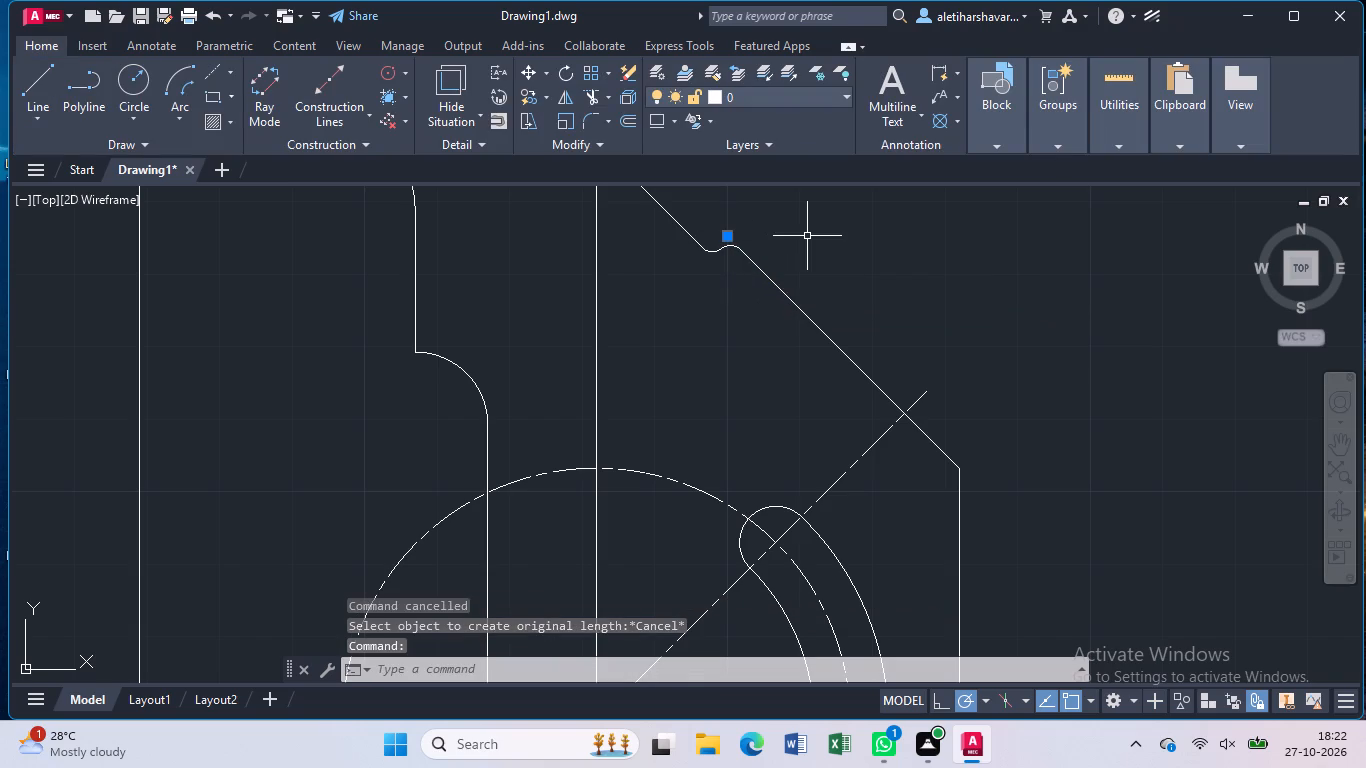
key(Delete)
Draw a horizontal line from the lower end of the bottom-left chamfer, extending the bottom edge outward past the left vertical.
scroll(812, 268, down, 2)
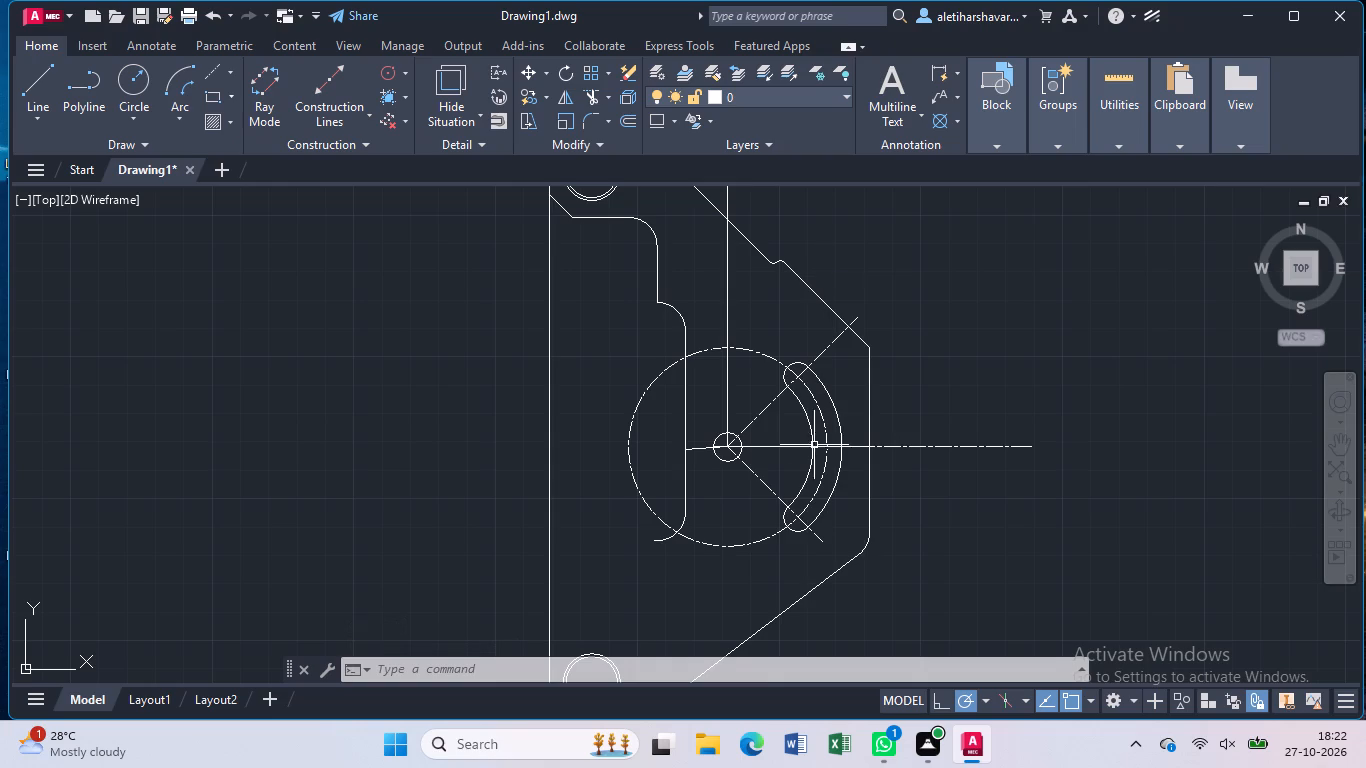
middle_drag(644, 595, 662, 486)
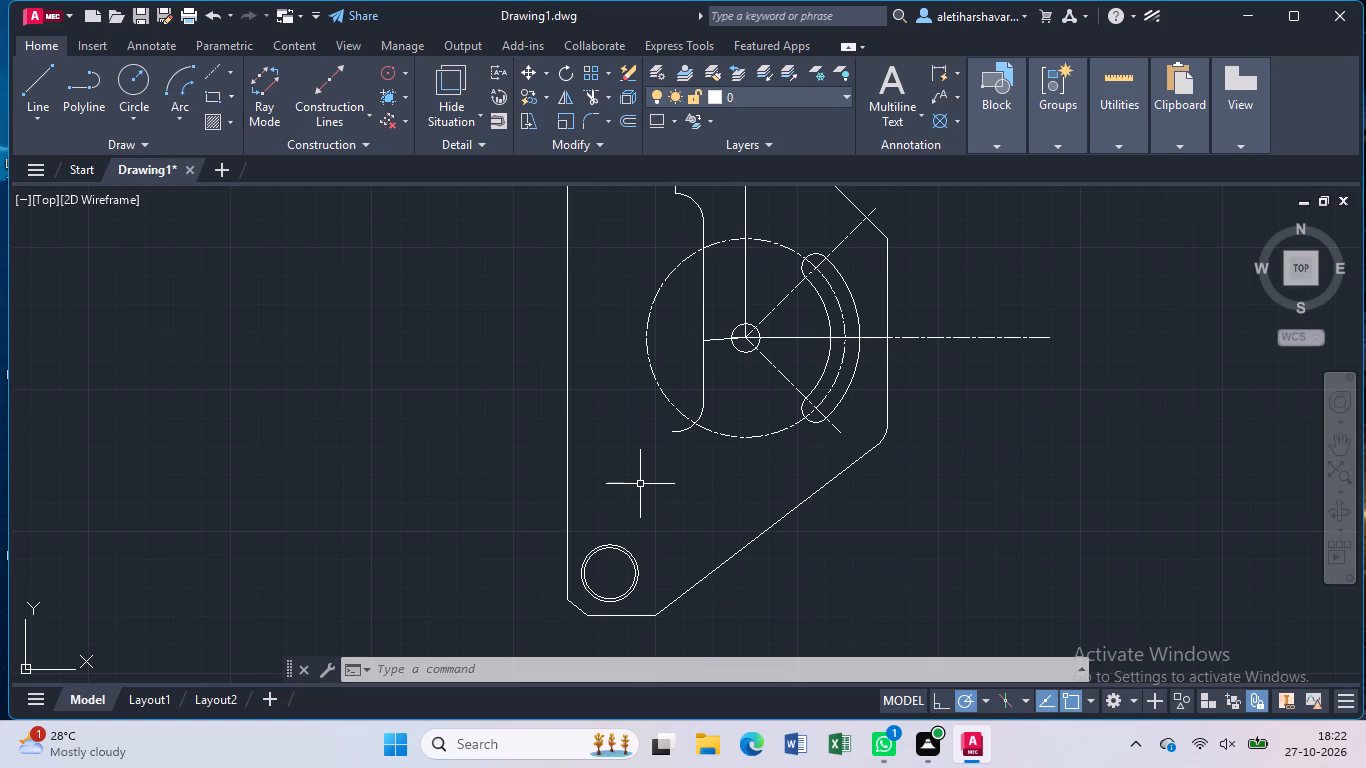
key(l)
key(Return)
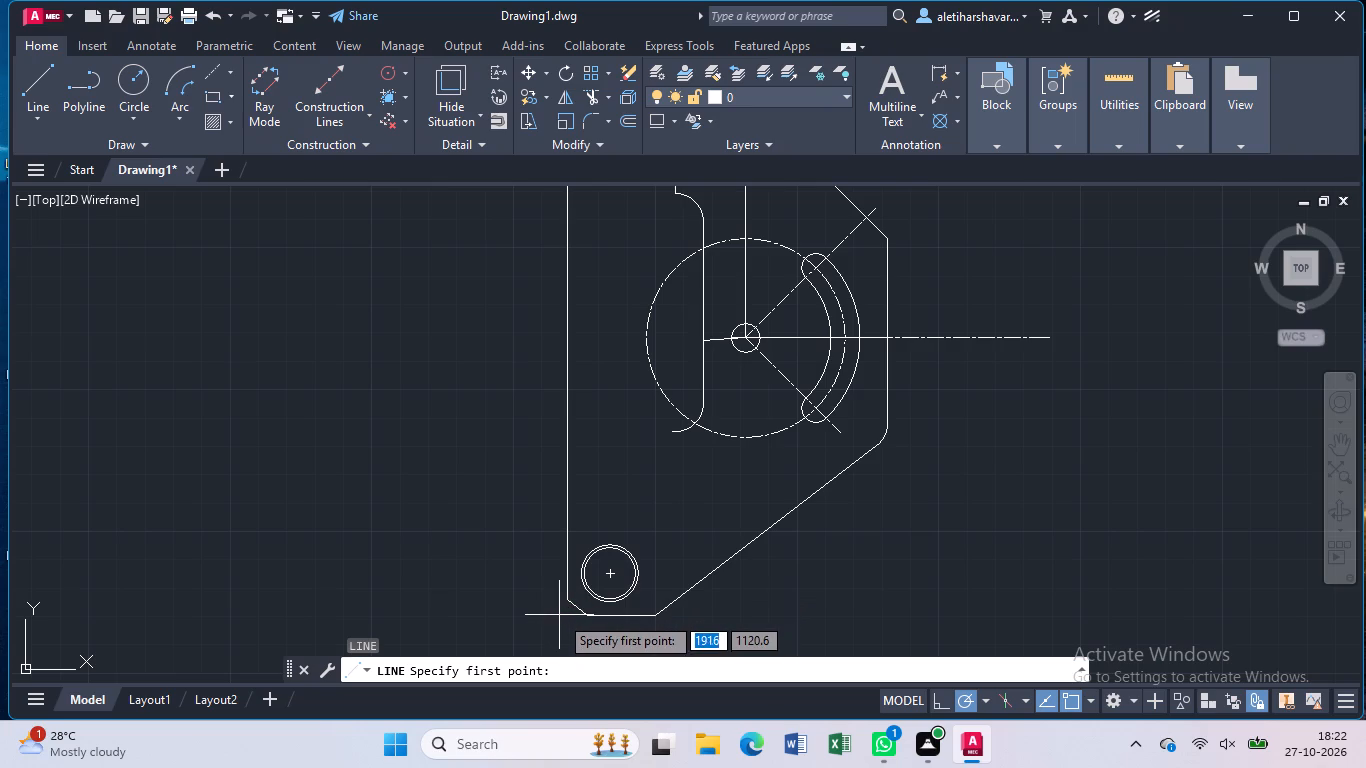
click(585, 616)
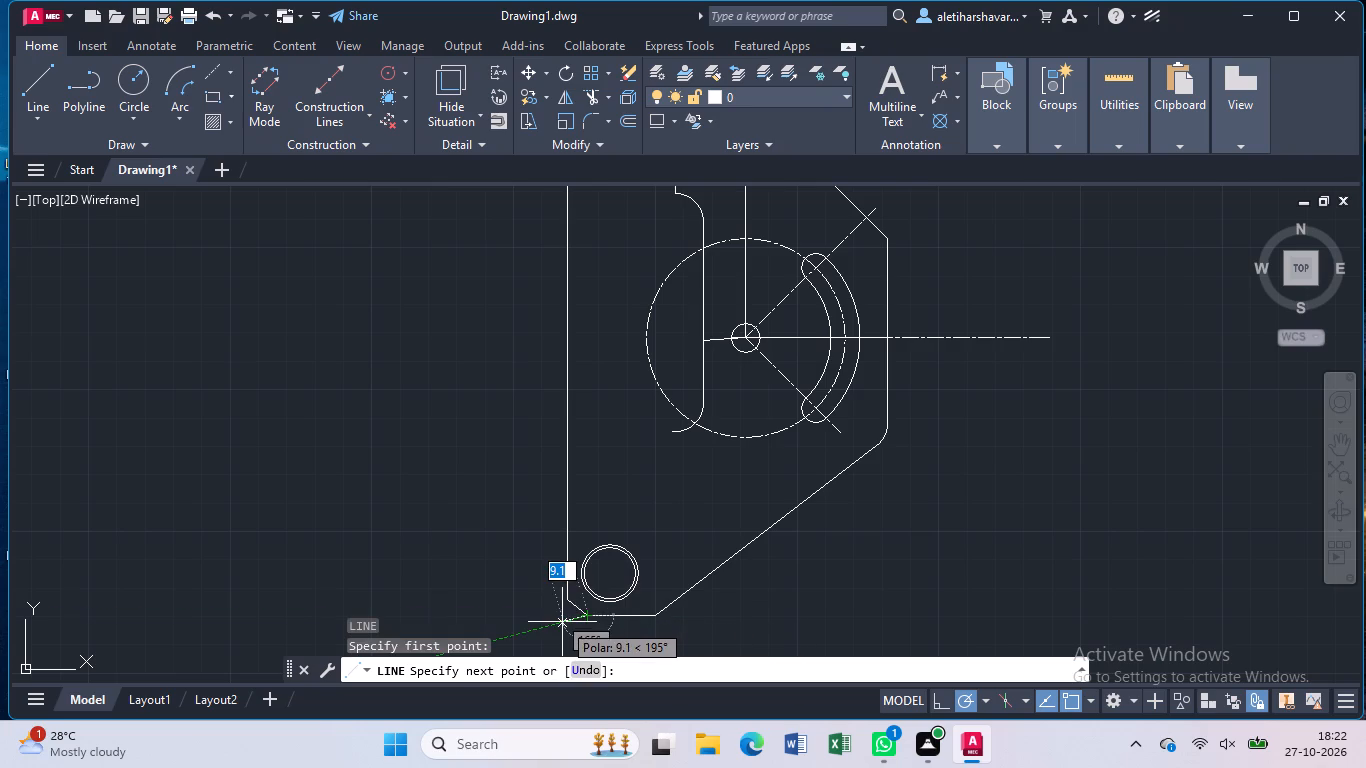
click(526, 622)
key(Escape)
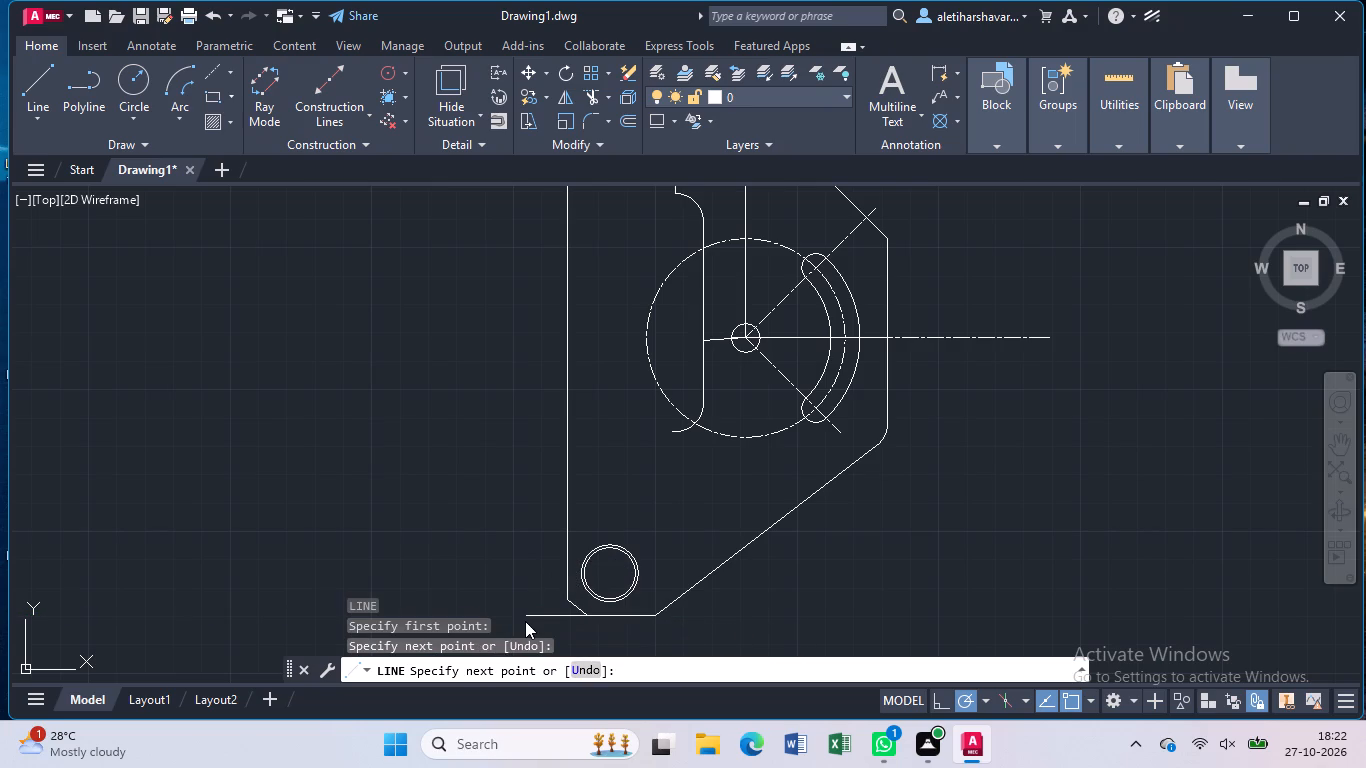
Draw a 38-unit line up from the virtual bottom-left corner, followed by a horizontal line about 55 units long towards the plate's interior.
key(l)
key(Return)
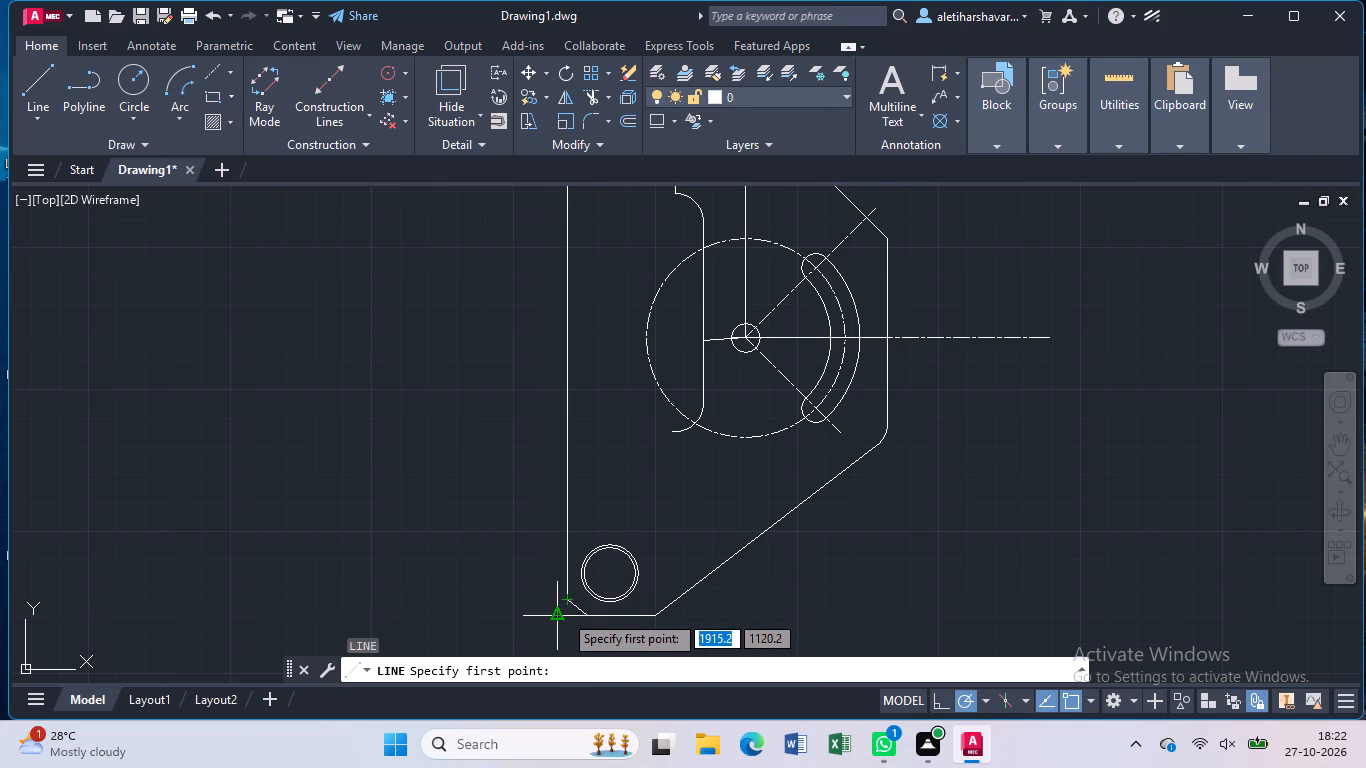
click(566, 617)
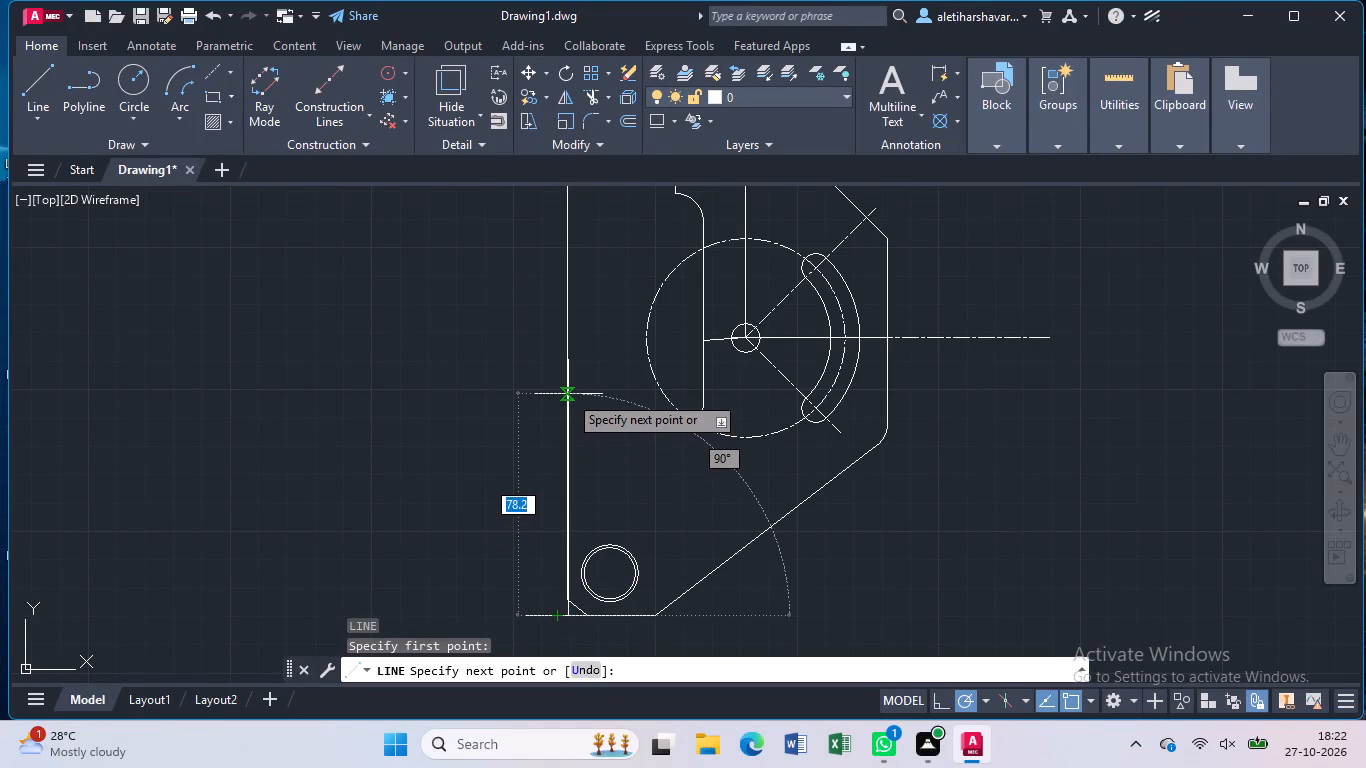
text(38)
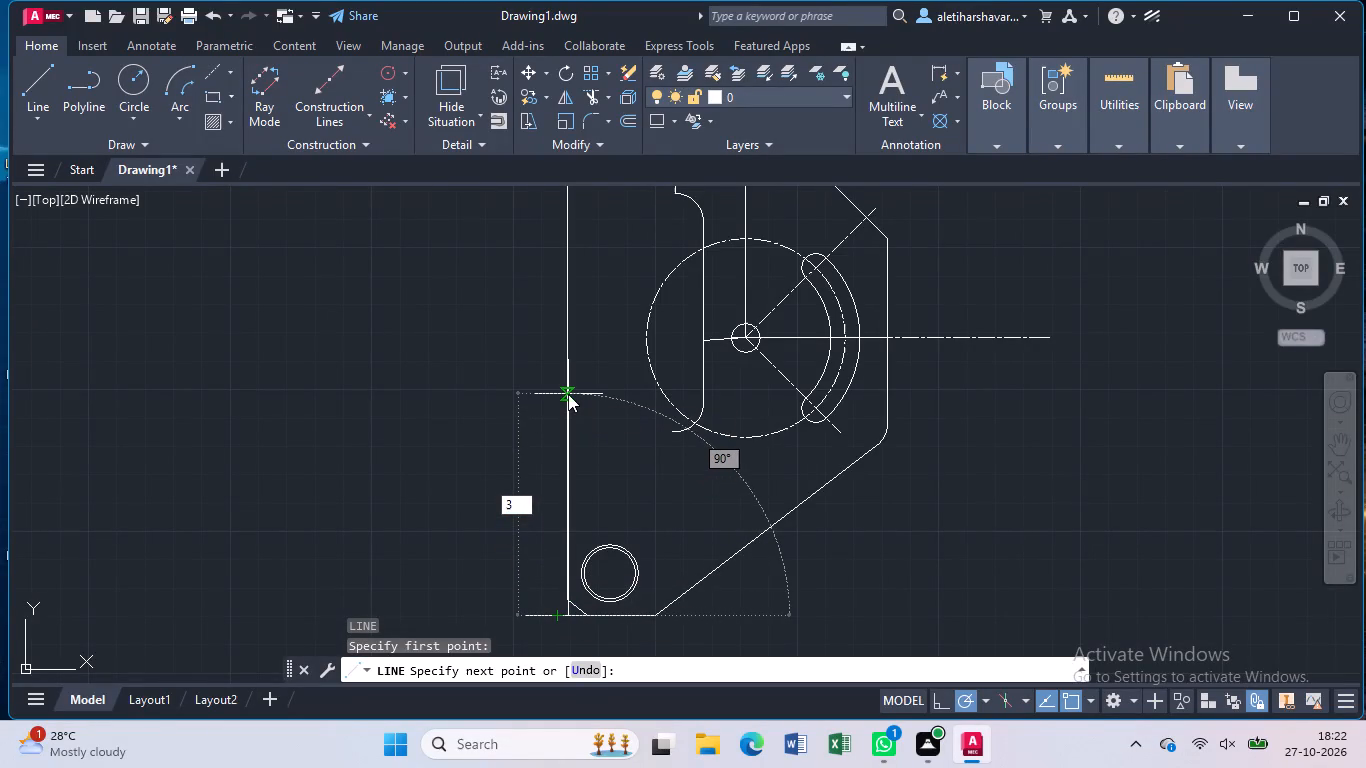
key(Return)
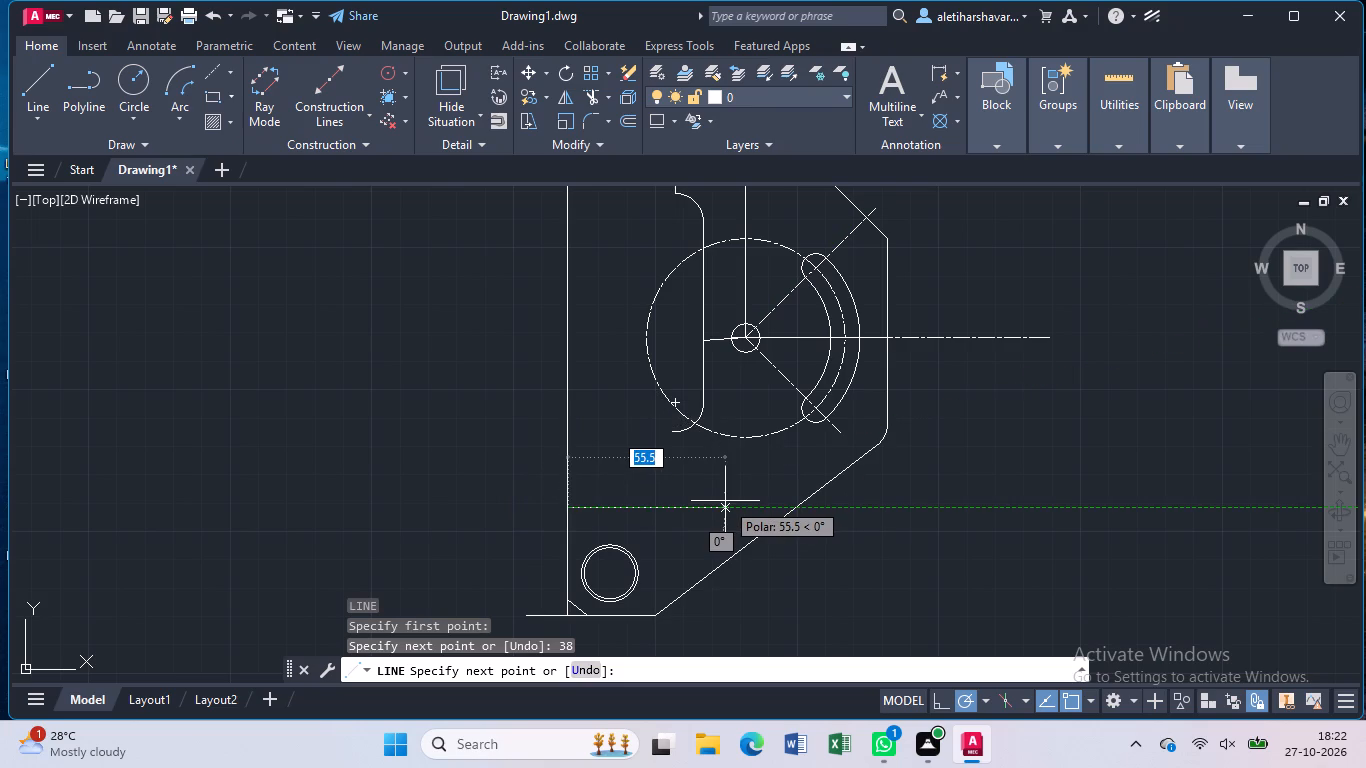
click(725, 501)
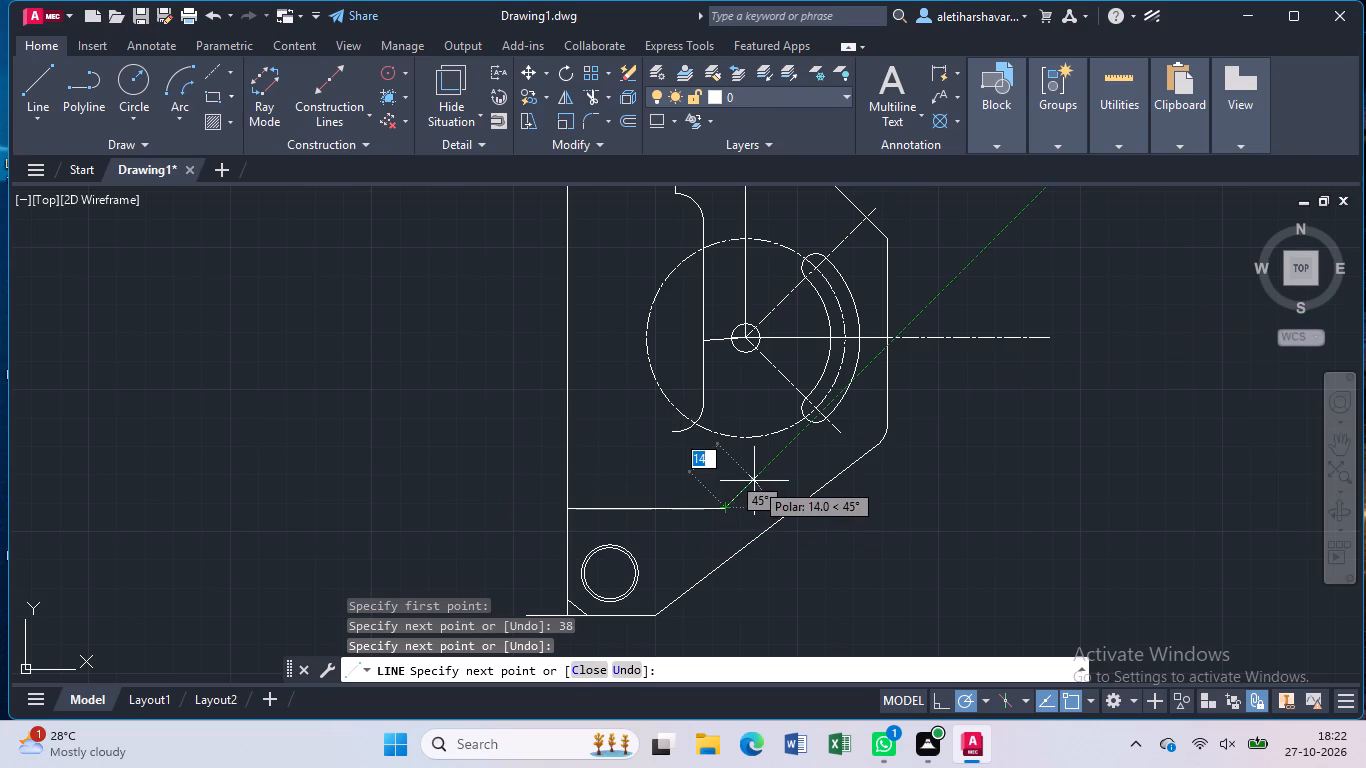
key(Escape)
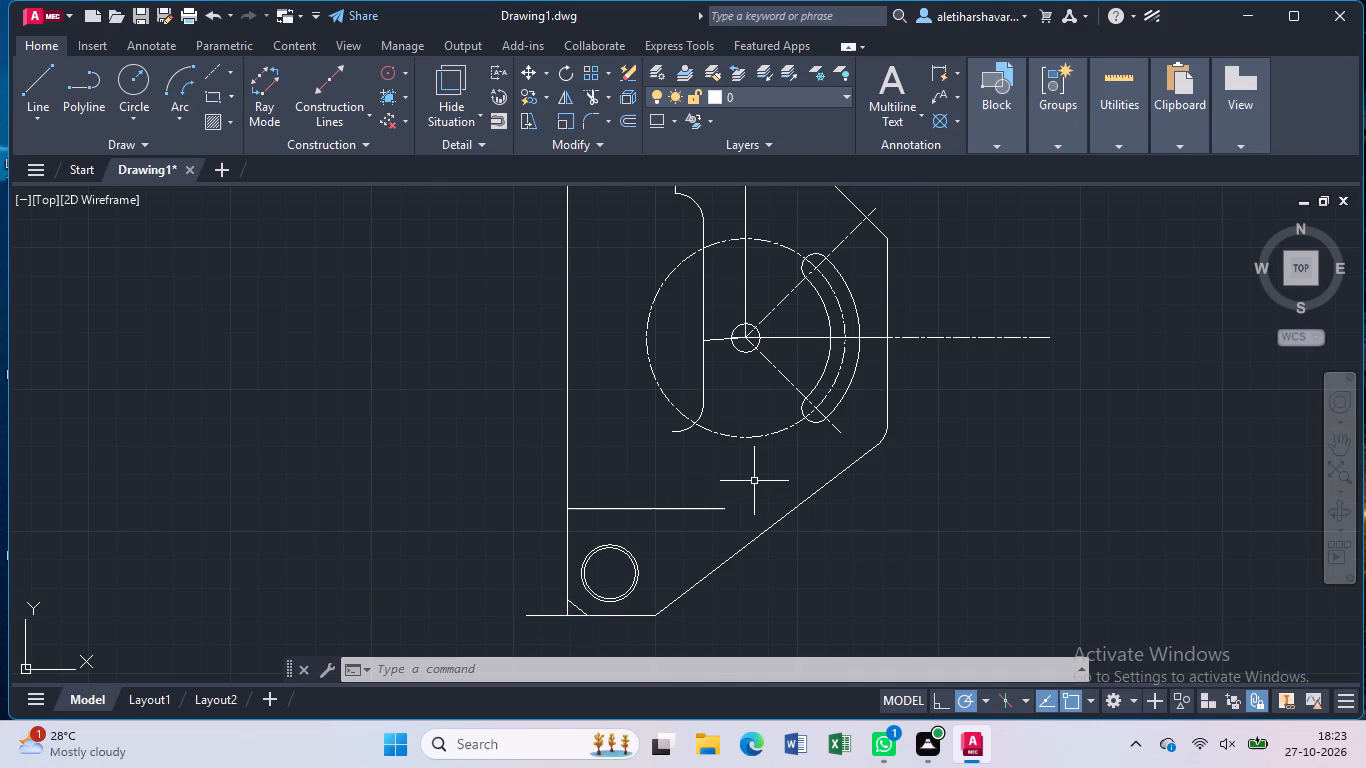
Draw a vertical line down from the open end of the inner profile's lower arc, crossing the new horizontal line.
key(l)
key(Return)
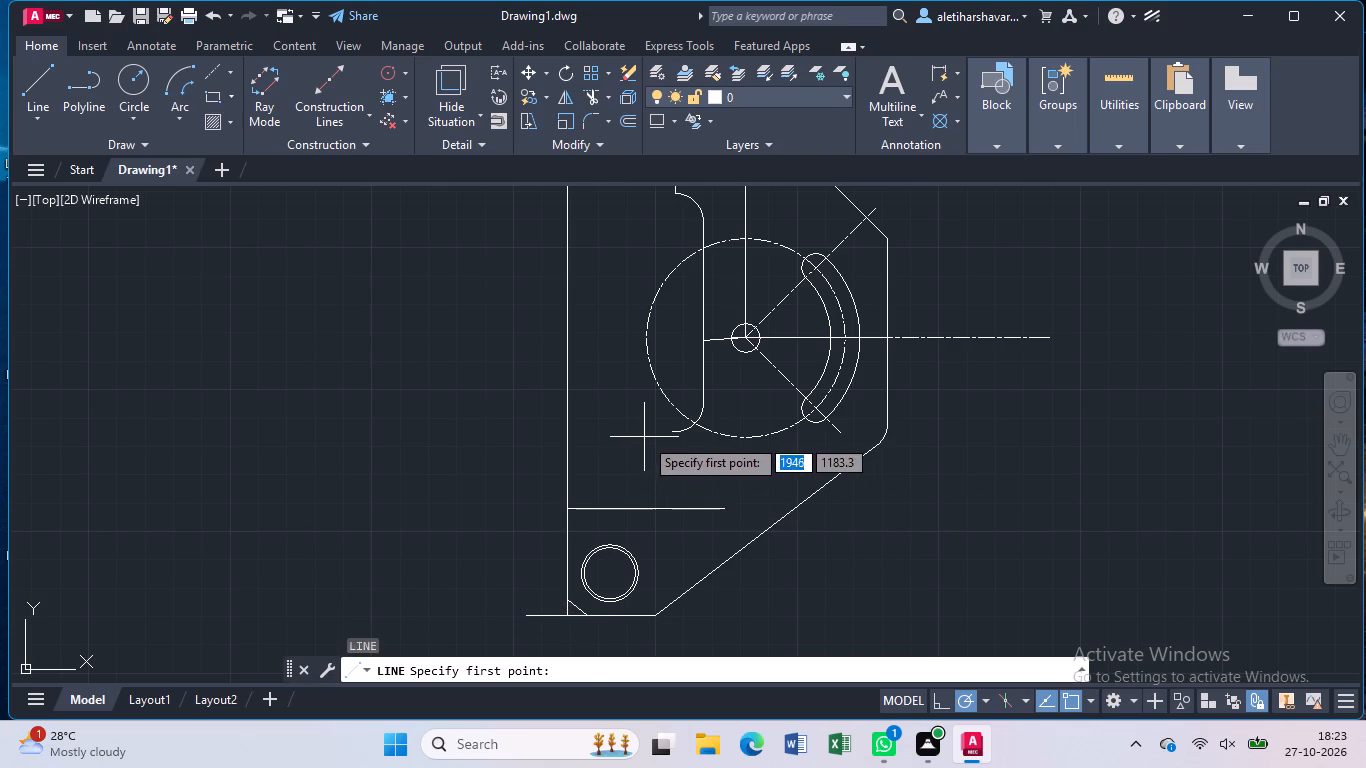
click(668, 432)
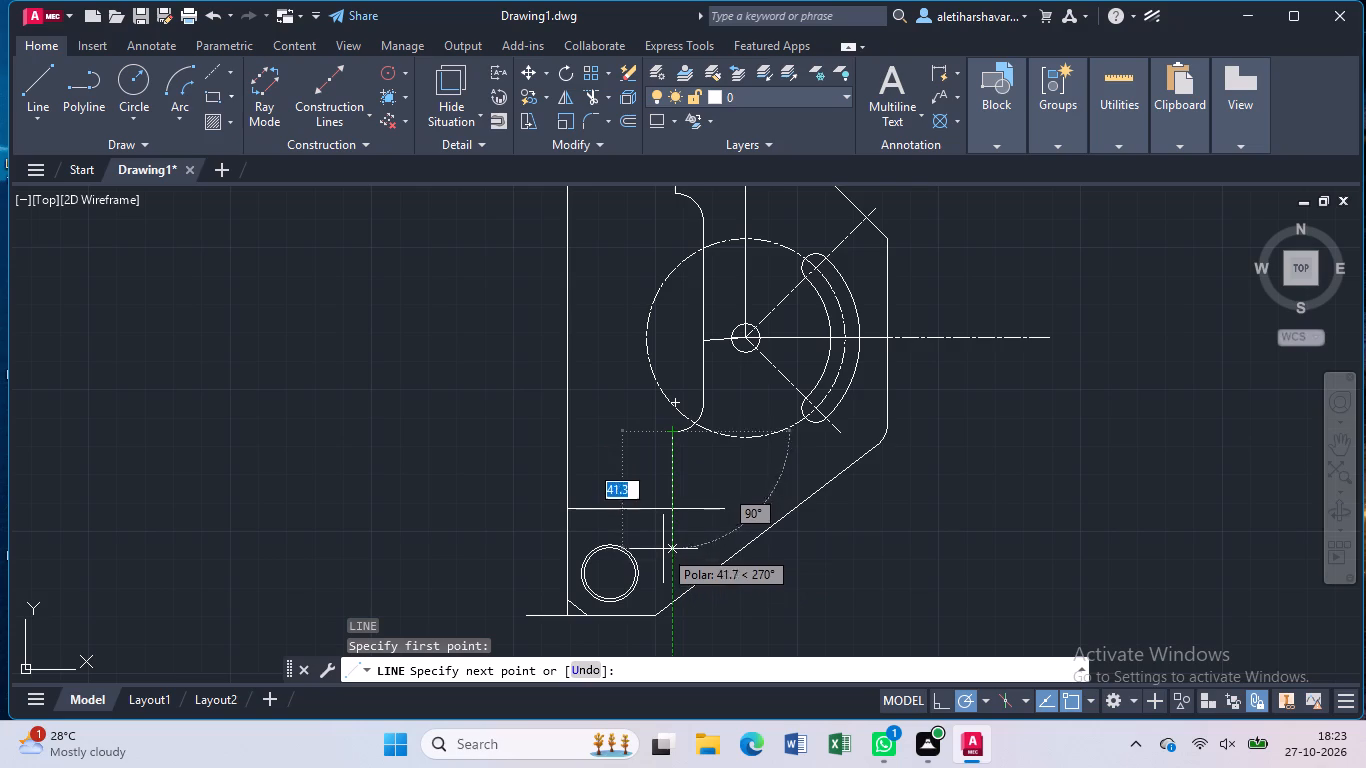
click(663, 540)
key(Escape)
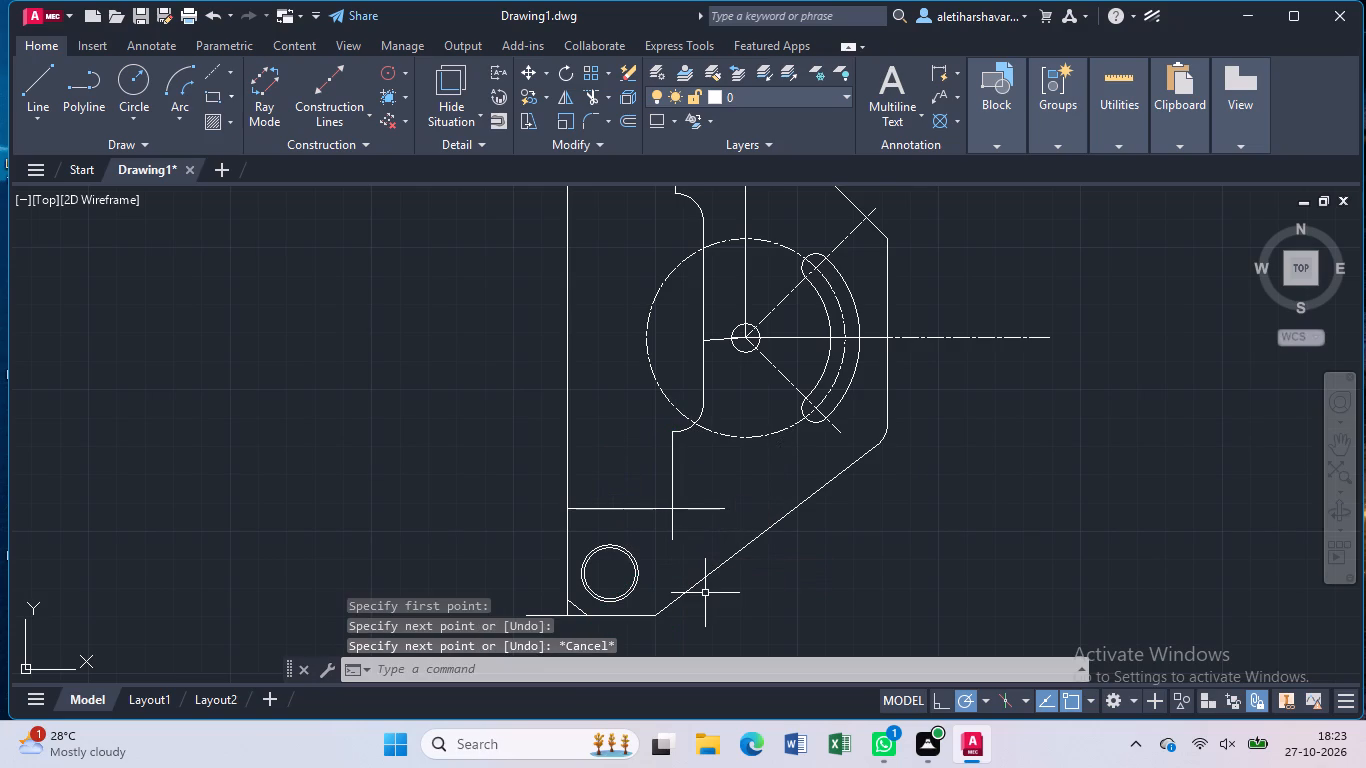
Trim the overhanging ends of the new horizontal and vertical lines where they cross, leaving a square corner.
text(tr)
key(Return)
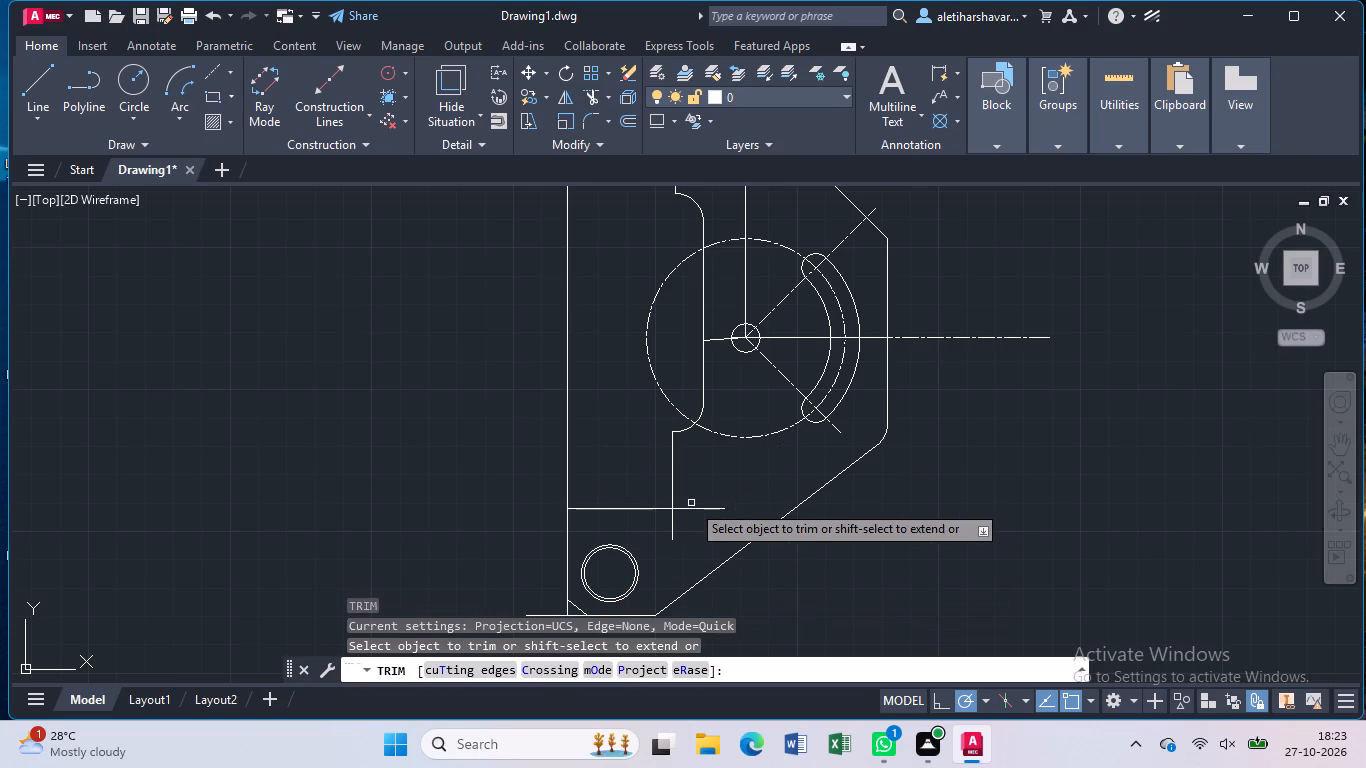
click(695, 511)
click(671, 531)
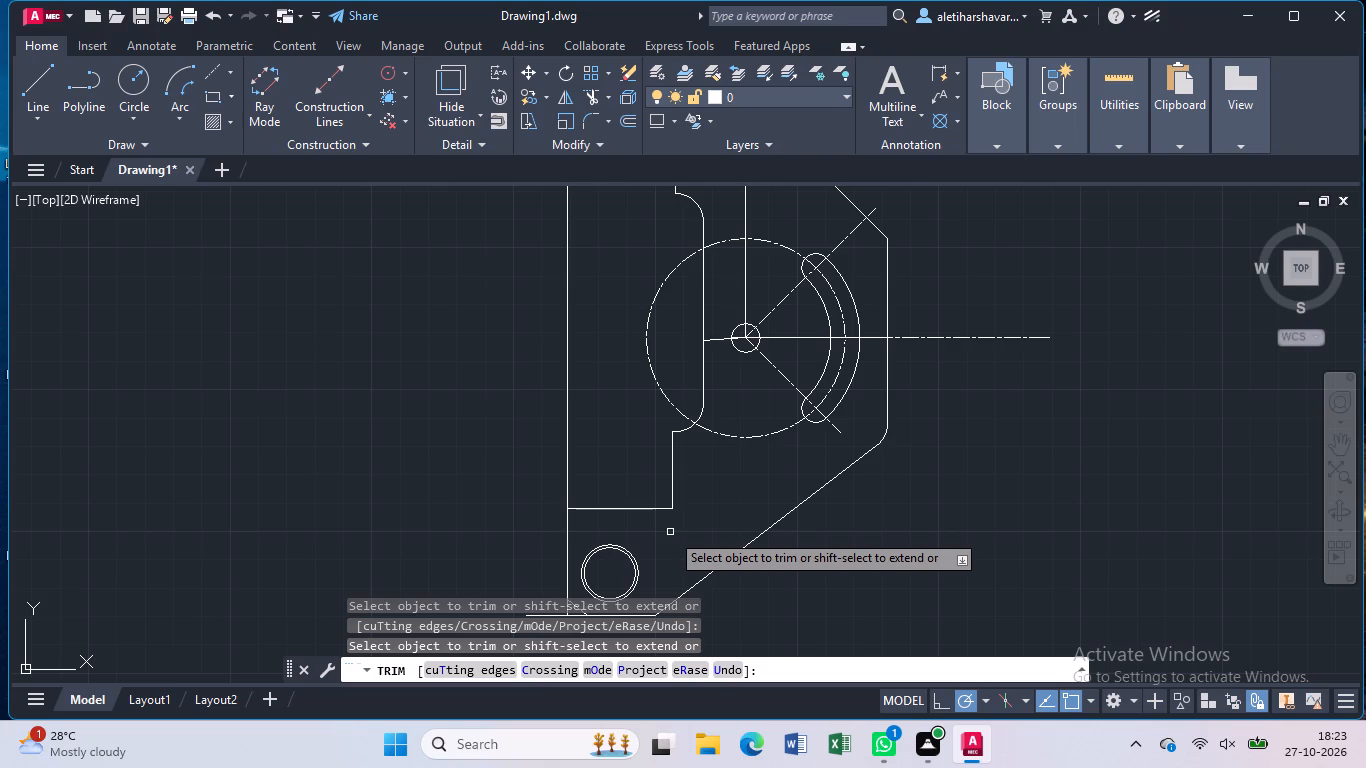
Draw a 15-unit horizontal line from the central small circle's centre towards the inner profile's vertical edge.
key(Escape)
key(l)
key(Return)
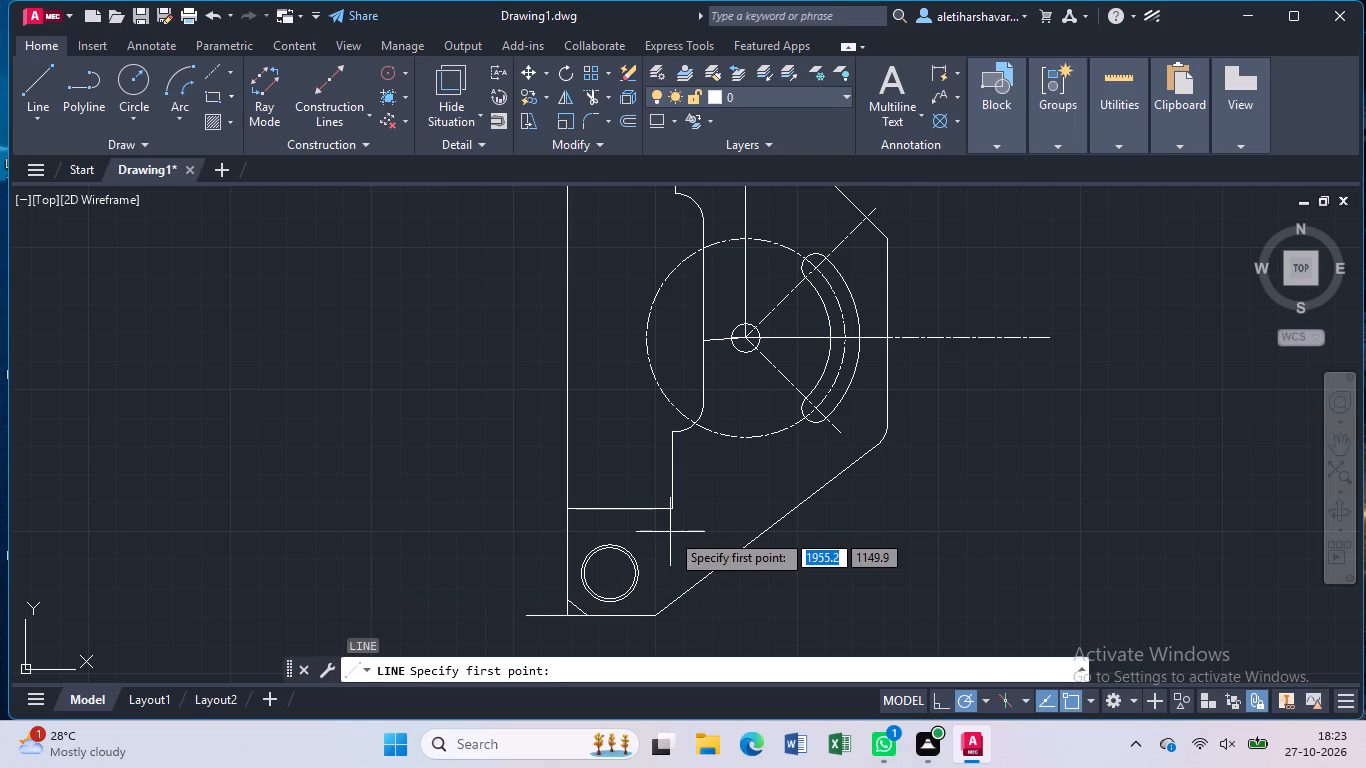
scroll(723, 343, up, 1)
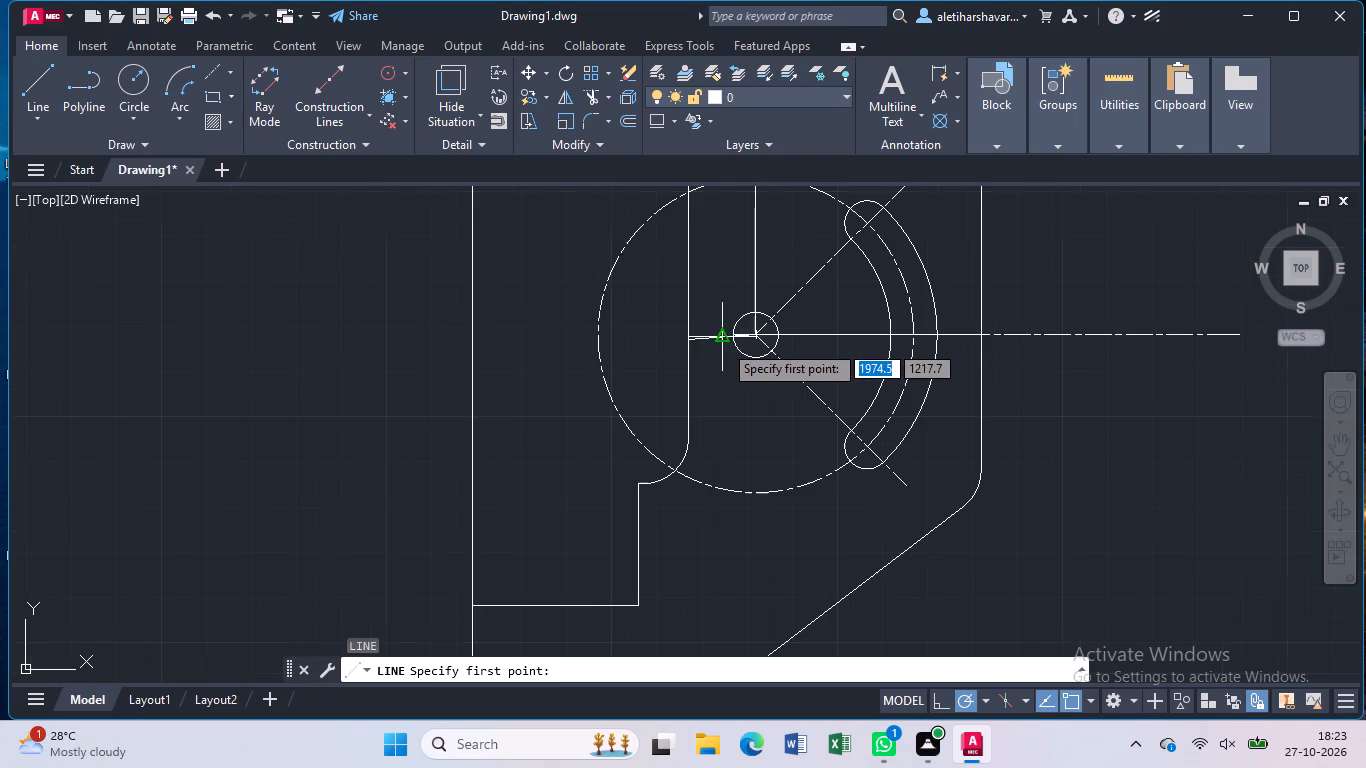
click(760, 332)
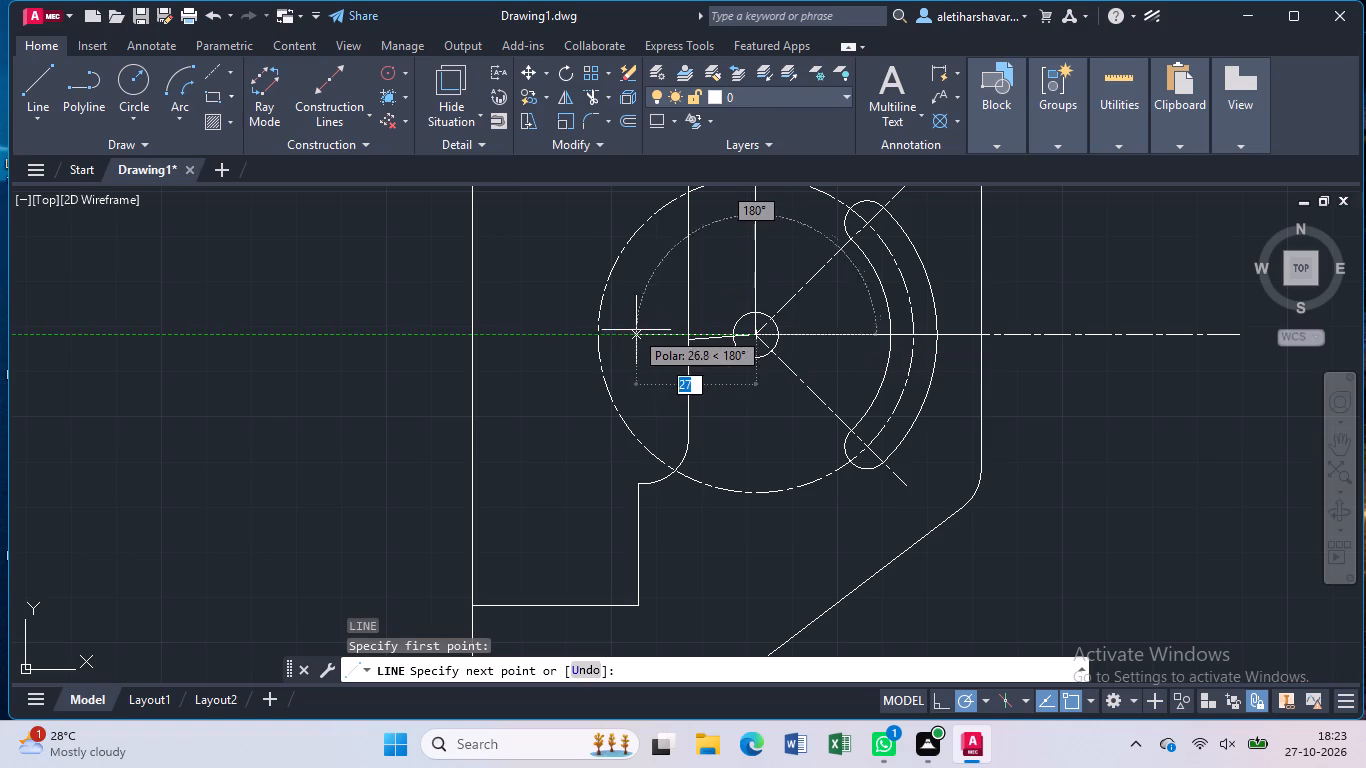
text(15)
key(Return)
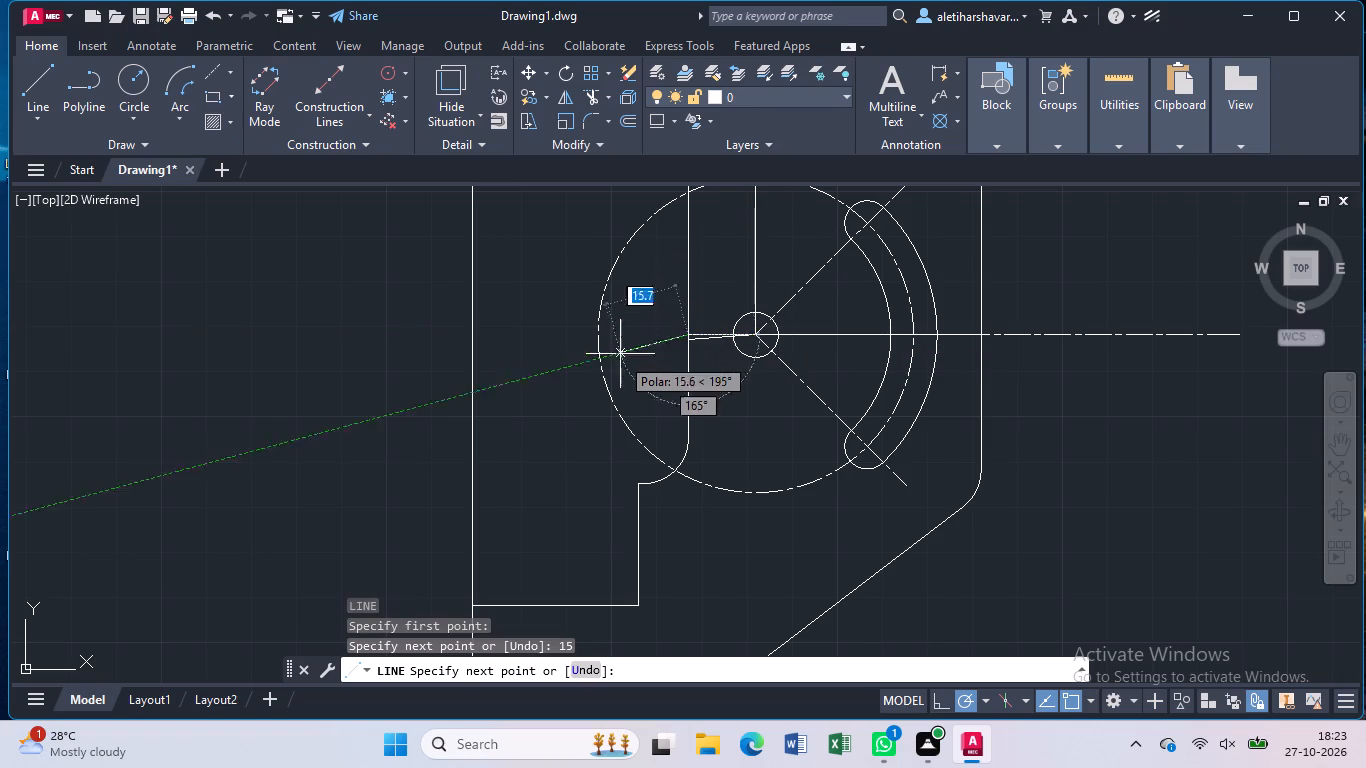
key(Escape)
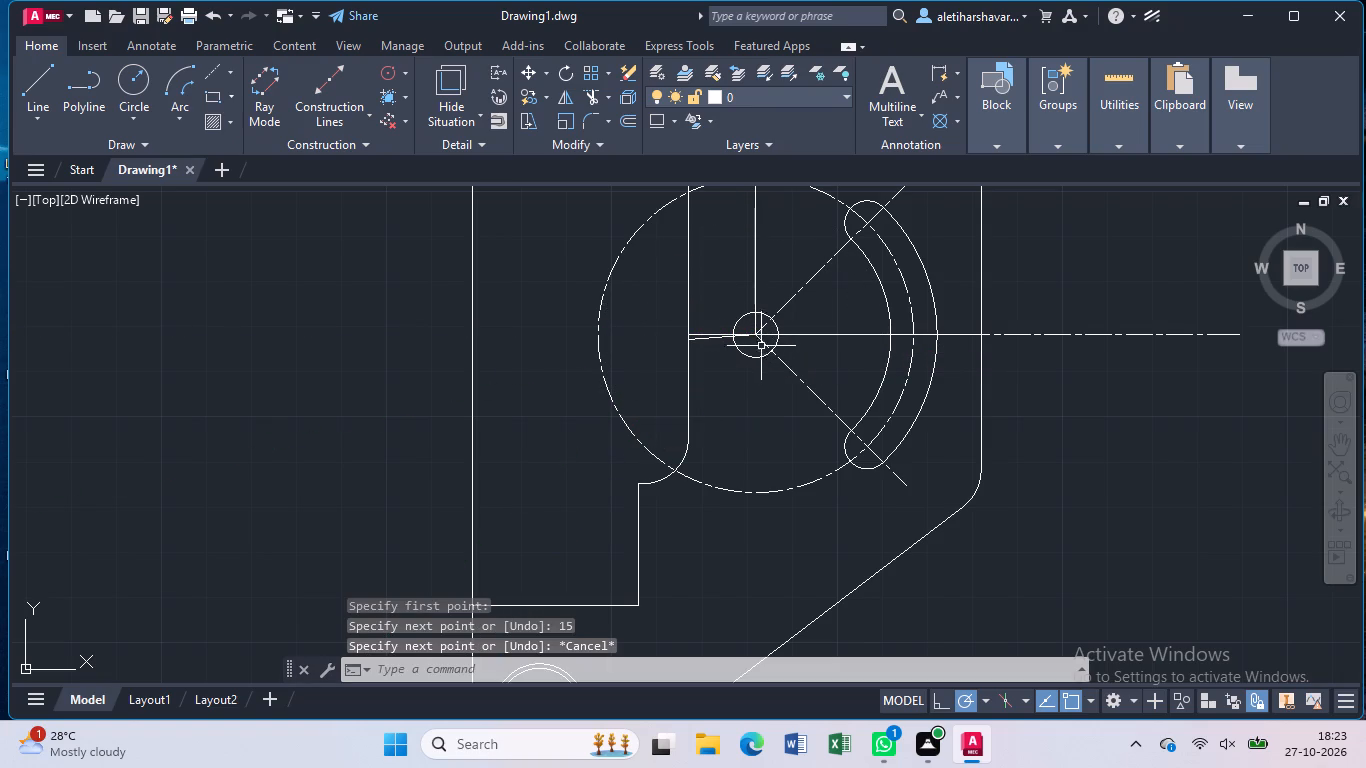
Delete the slightly slanted line between the central circle's centre and the inner vertical edge.
click(704, 340)
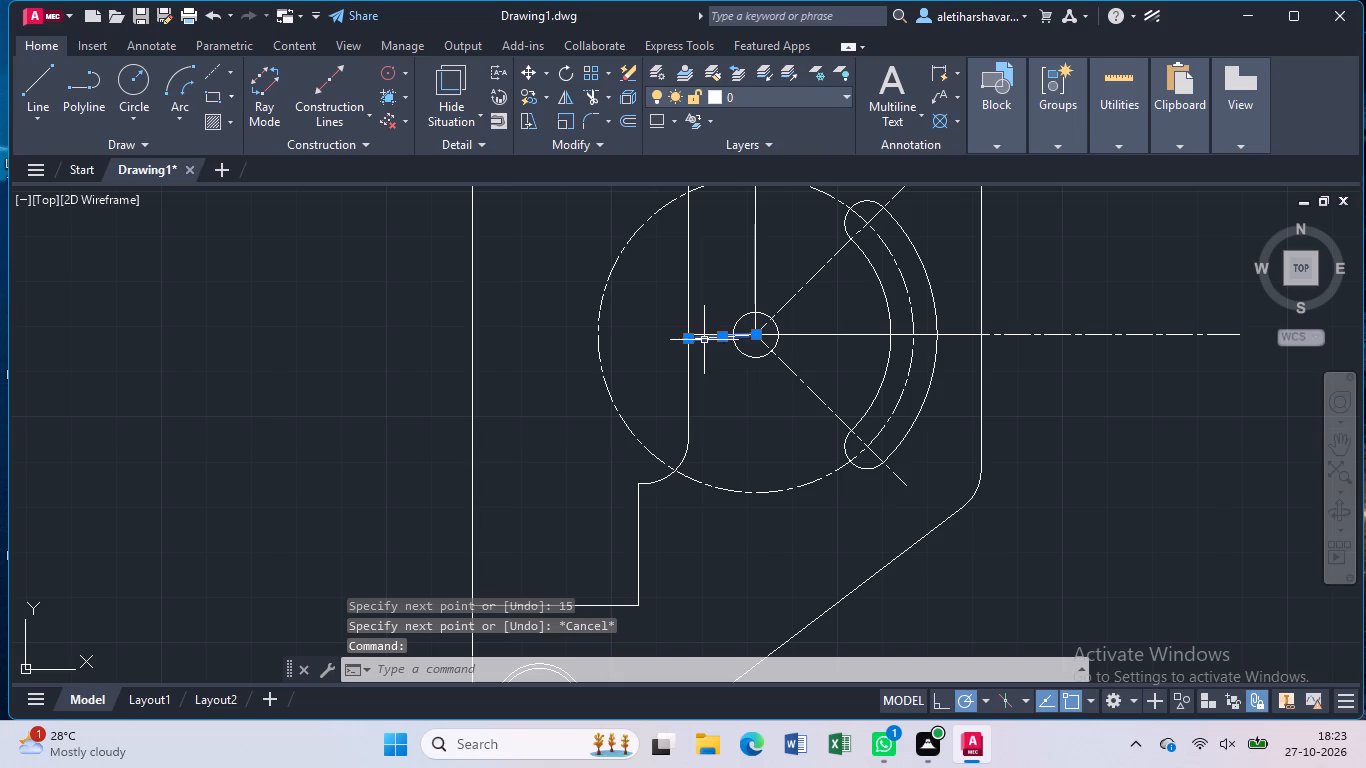
key(Delete)
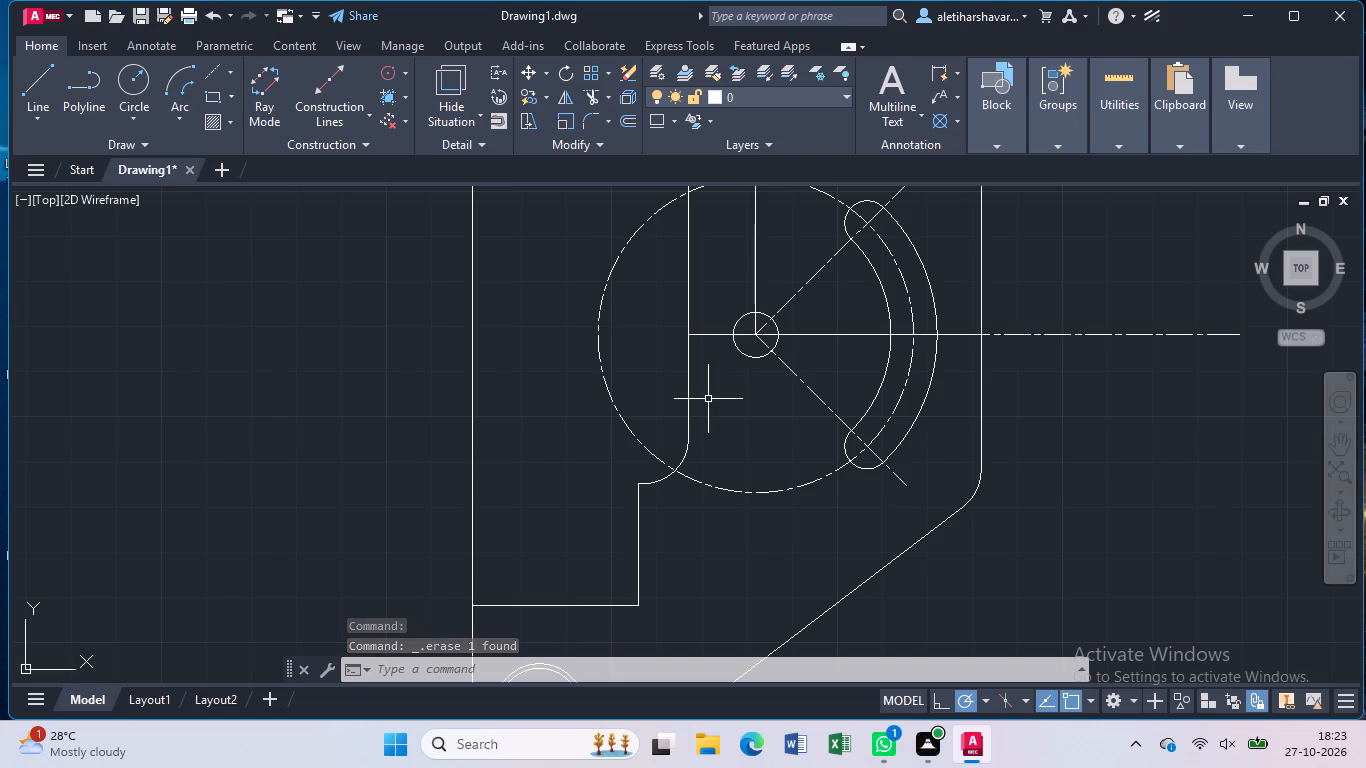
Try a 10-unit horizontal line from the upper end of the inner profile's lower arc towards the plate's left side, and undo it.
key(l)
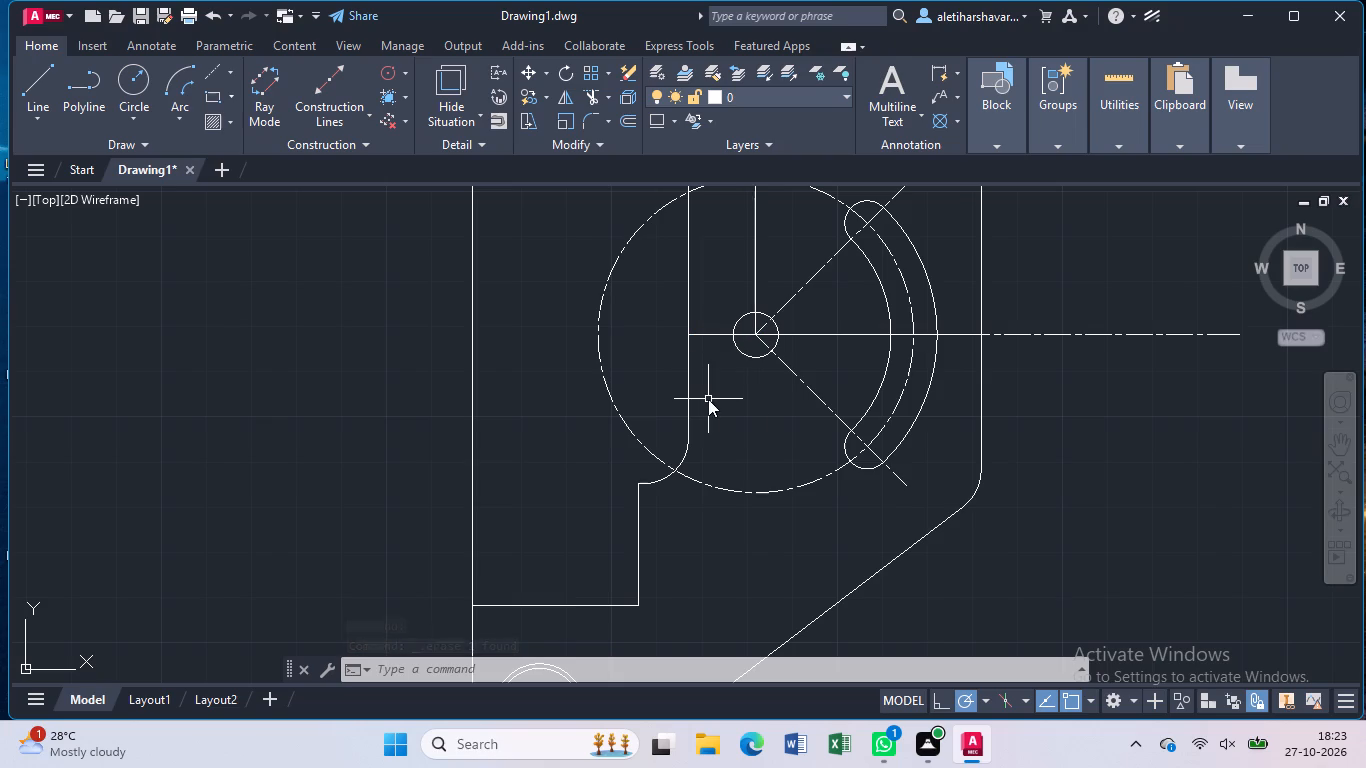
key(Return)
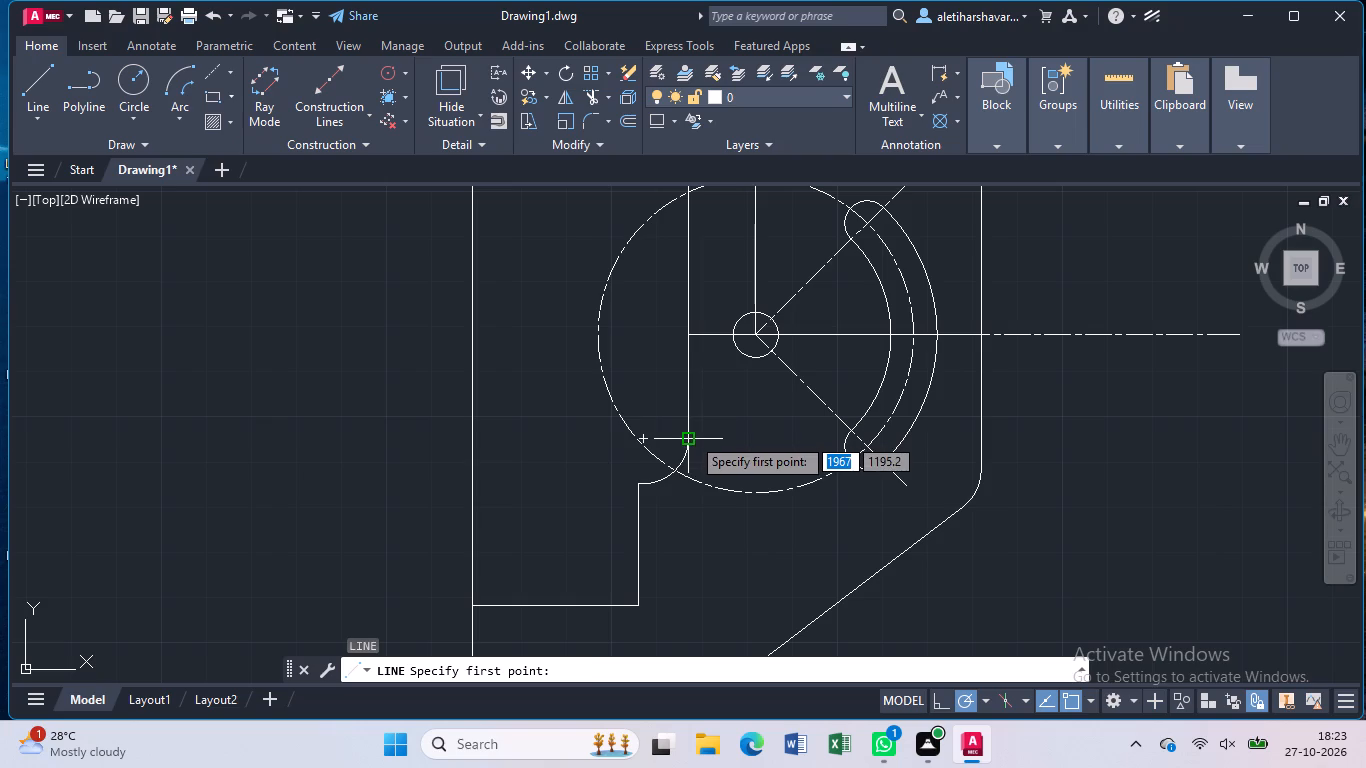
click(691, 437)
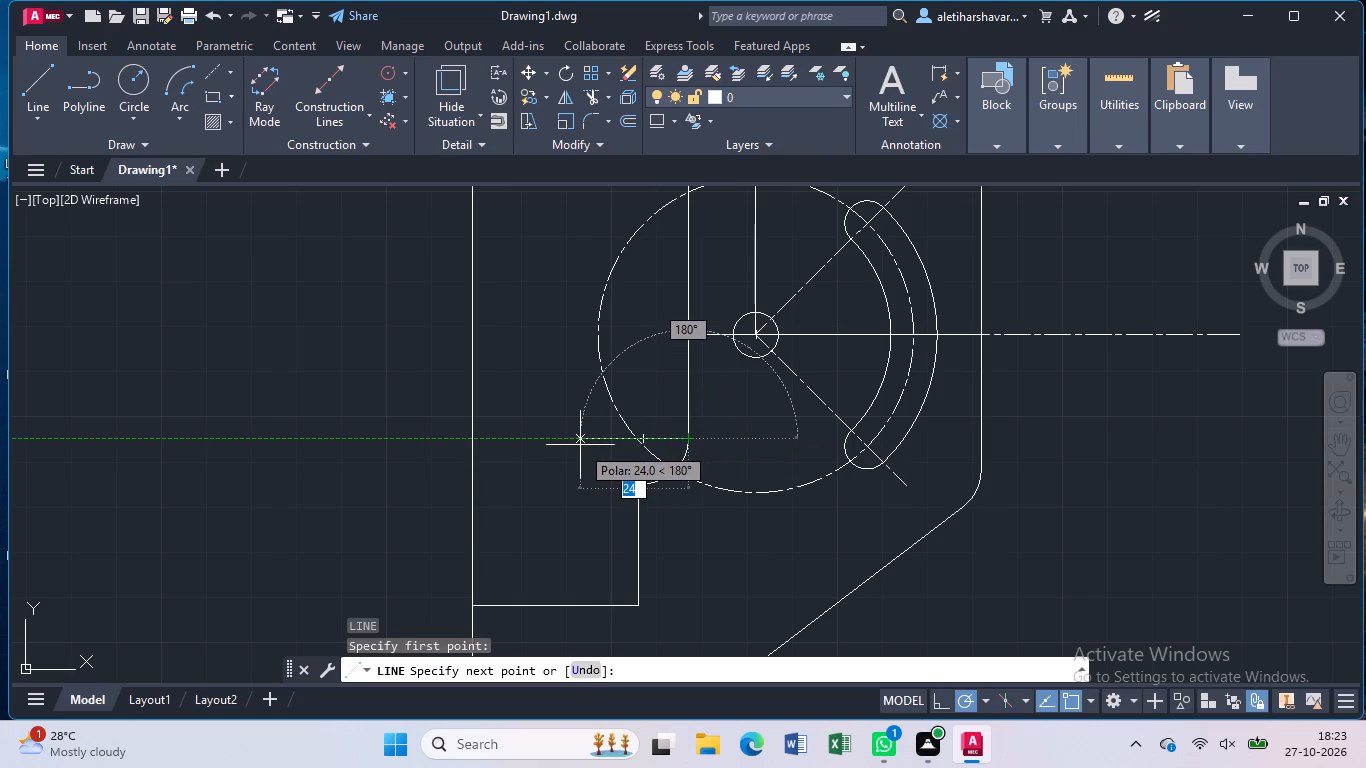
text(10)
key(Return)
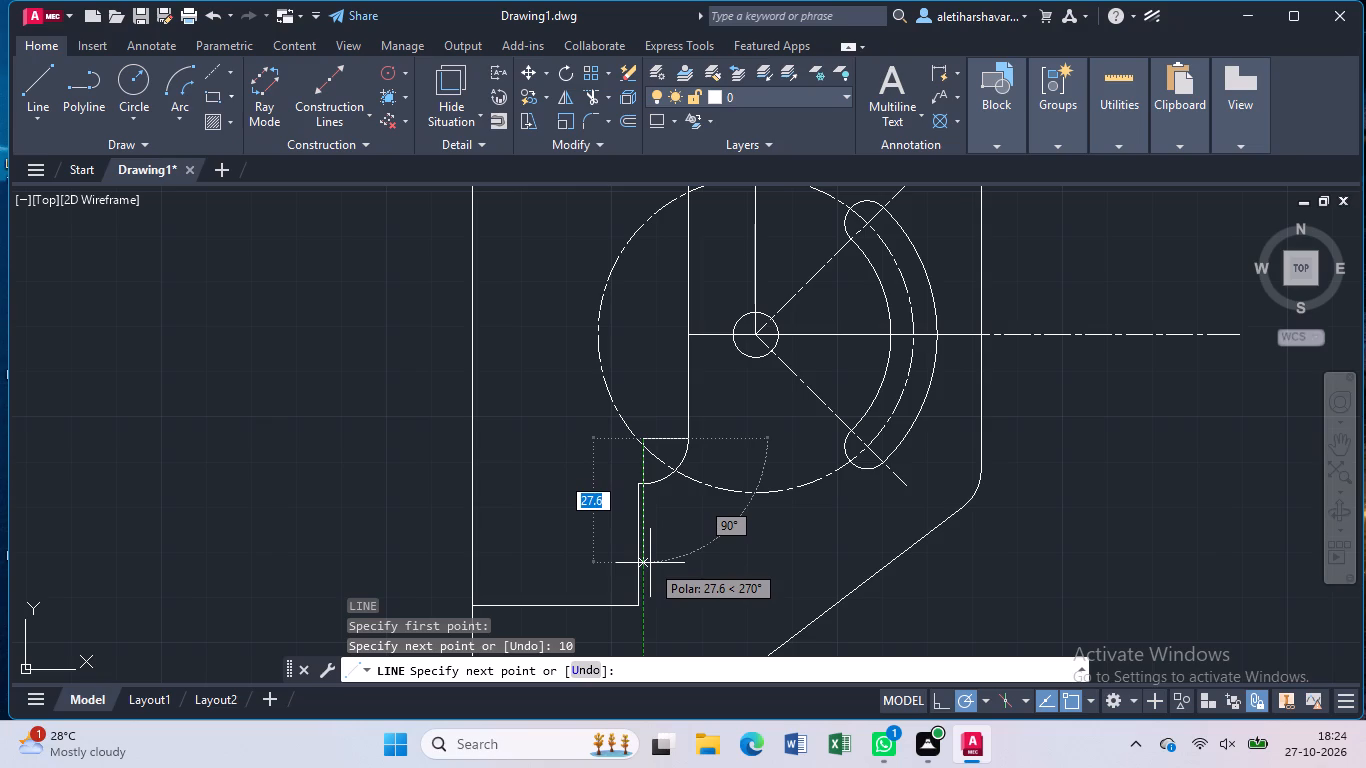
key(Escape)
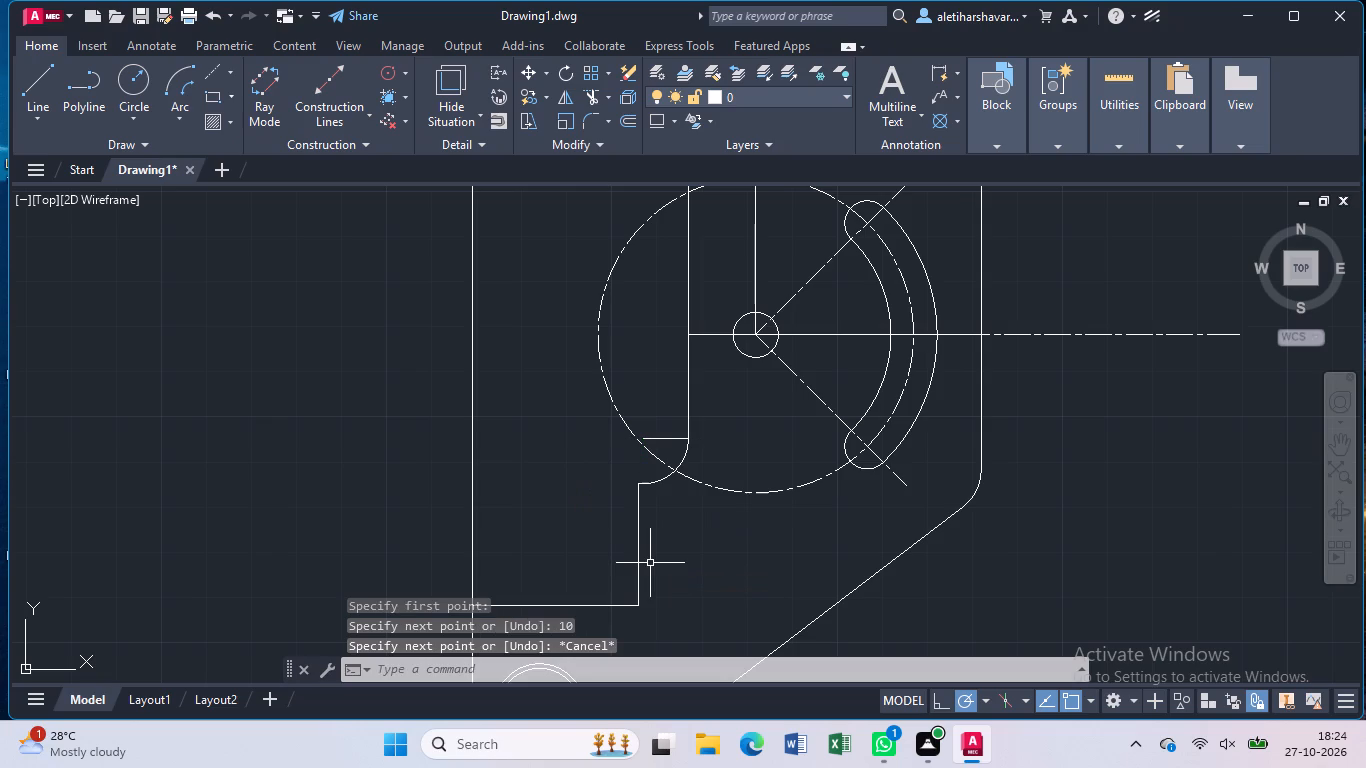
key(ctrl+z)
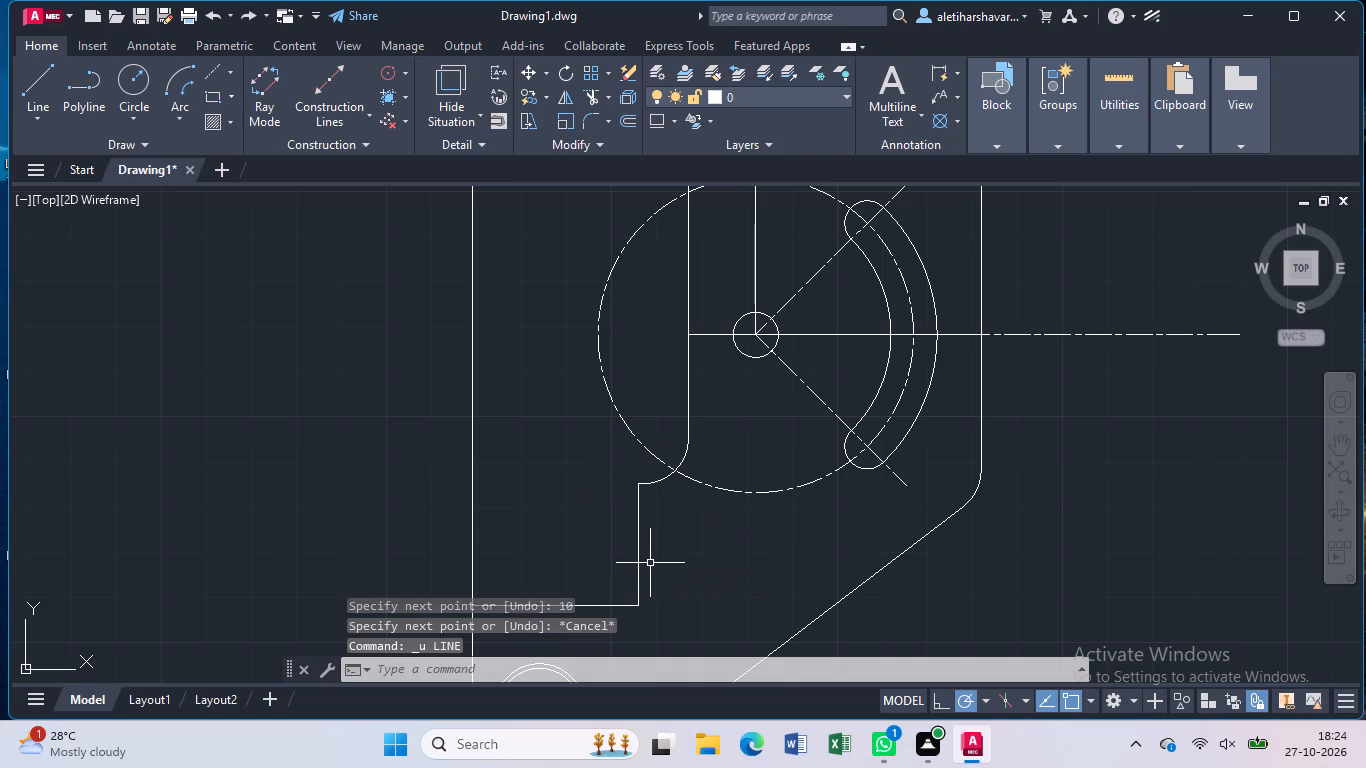
Draw a 52.5-unit vertical line down from the outer end of the 15-unit horizontal line.
key(l)
key(Return)
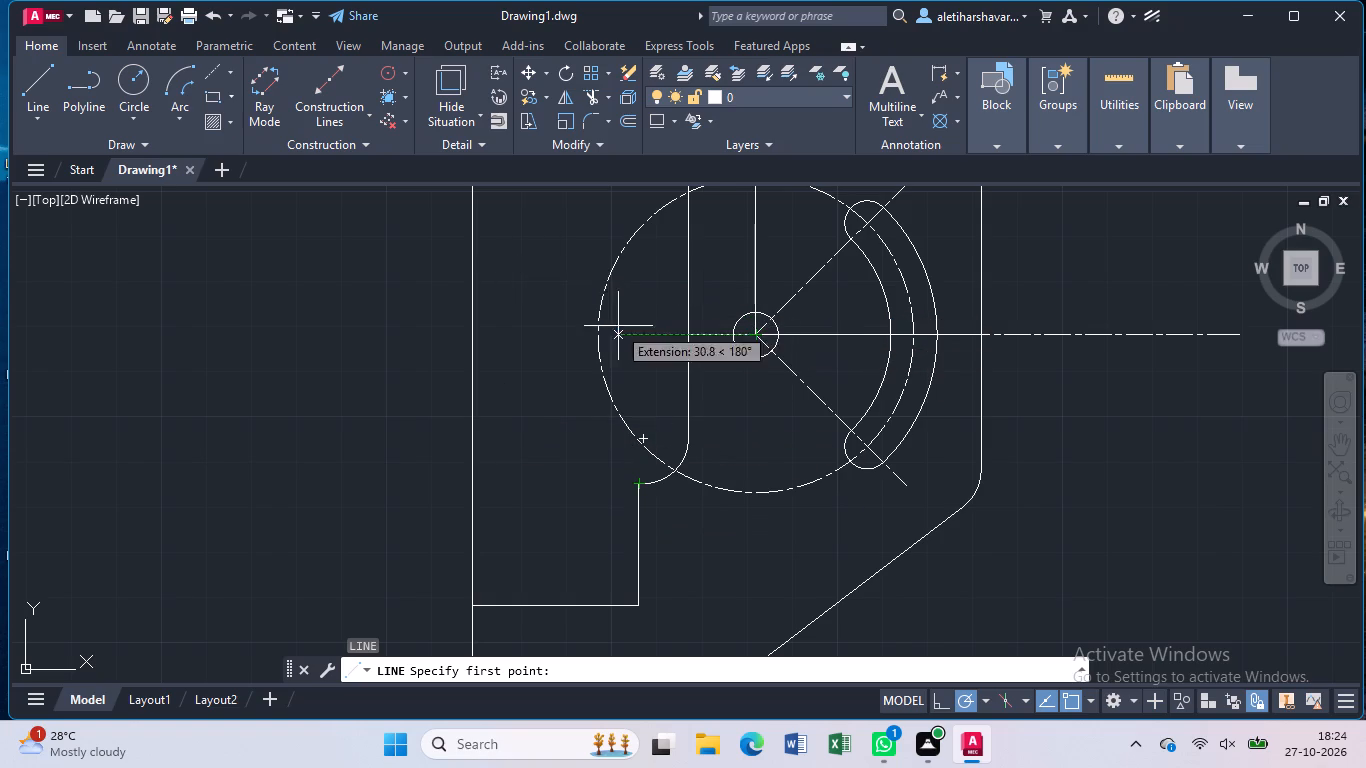
click(684, 332)
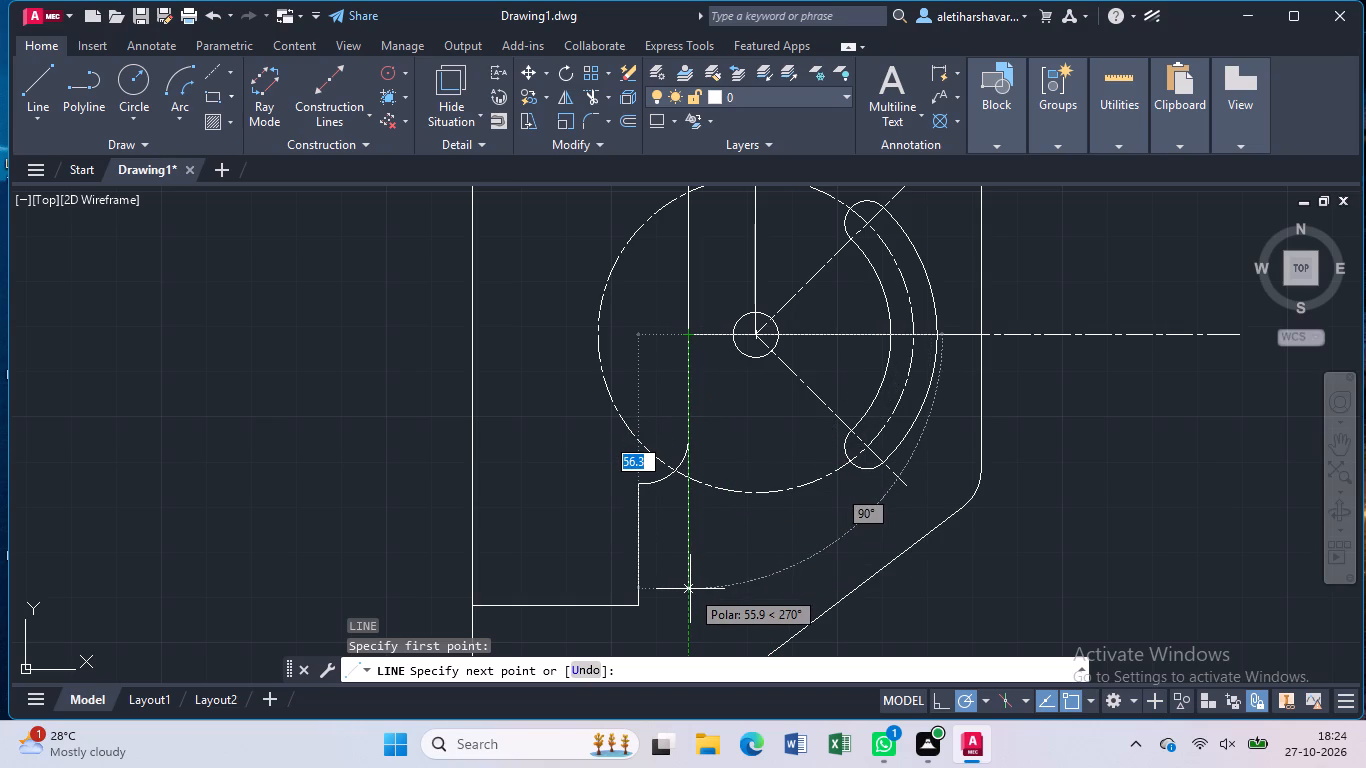
key(5)
key(2)
key(period)
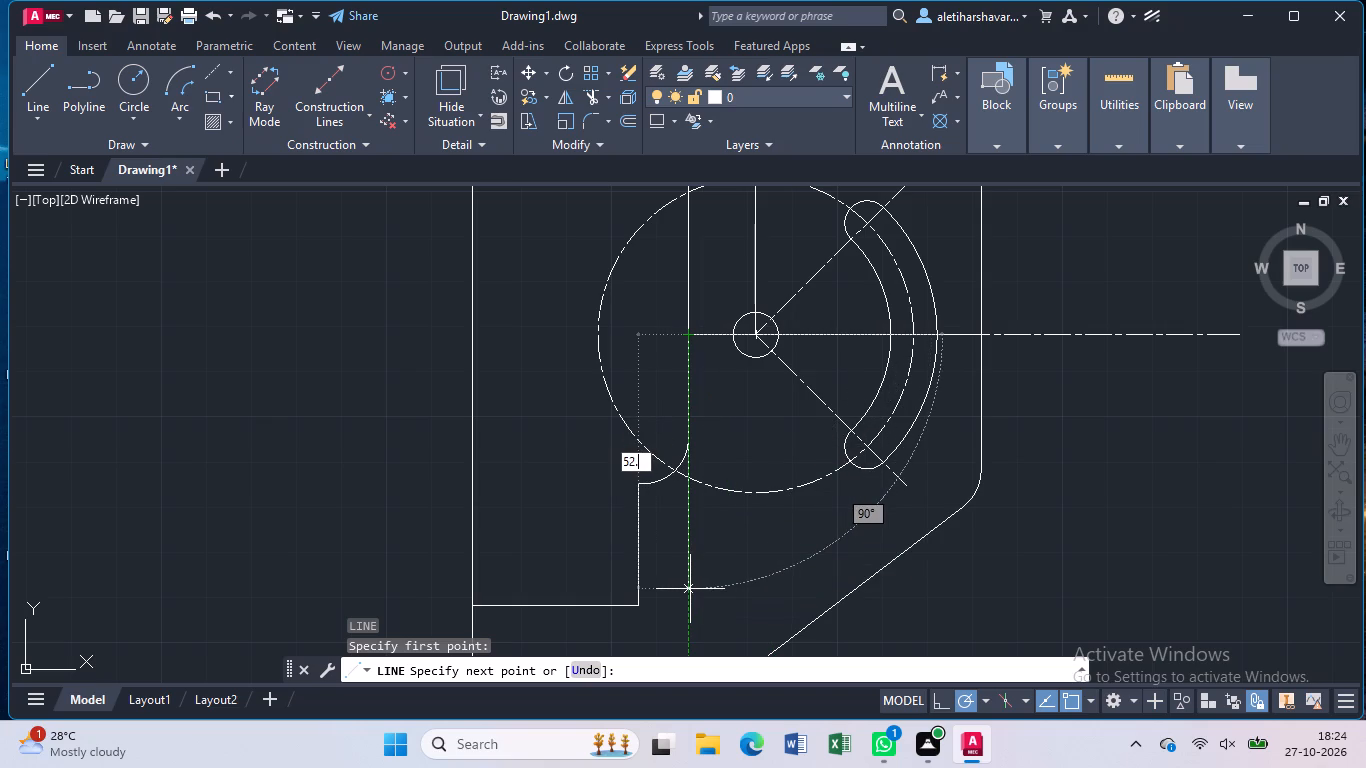
key(5)
key(Return)
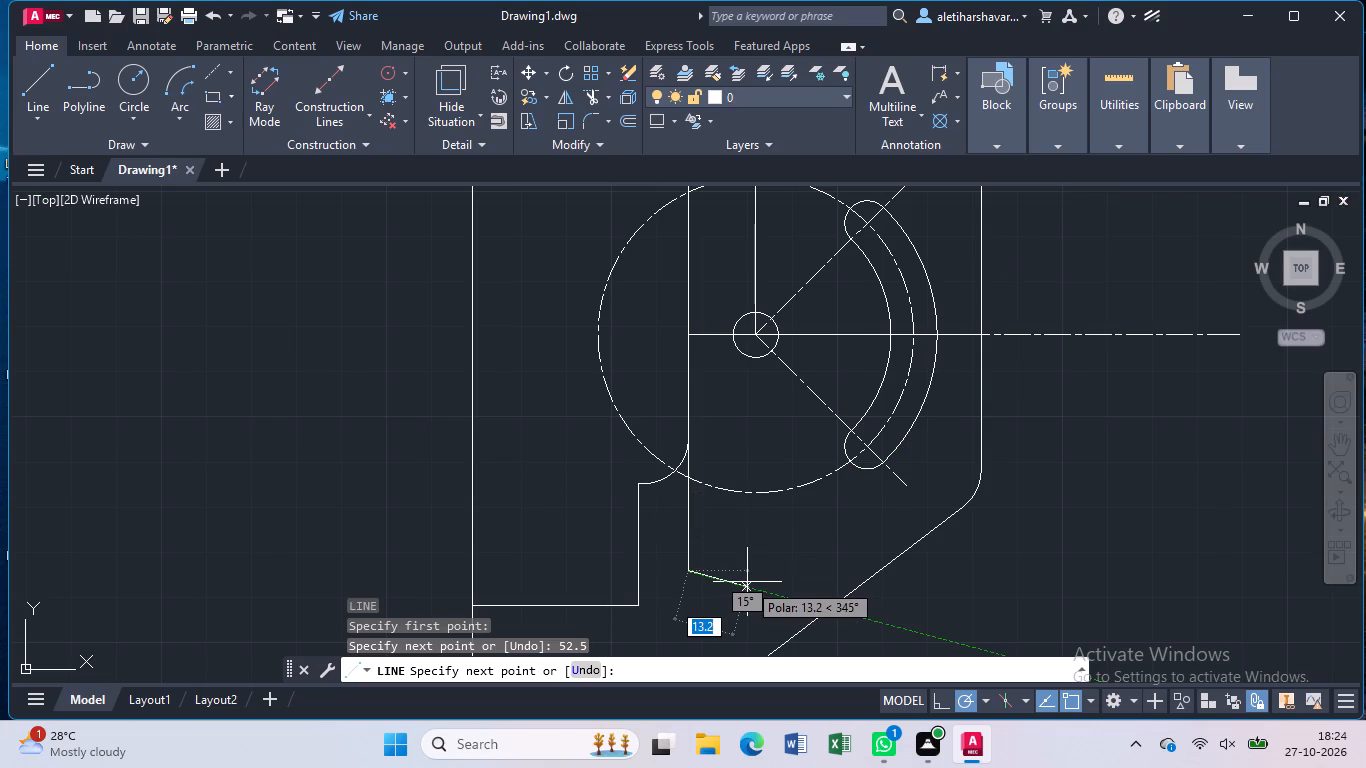
key(Escape)
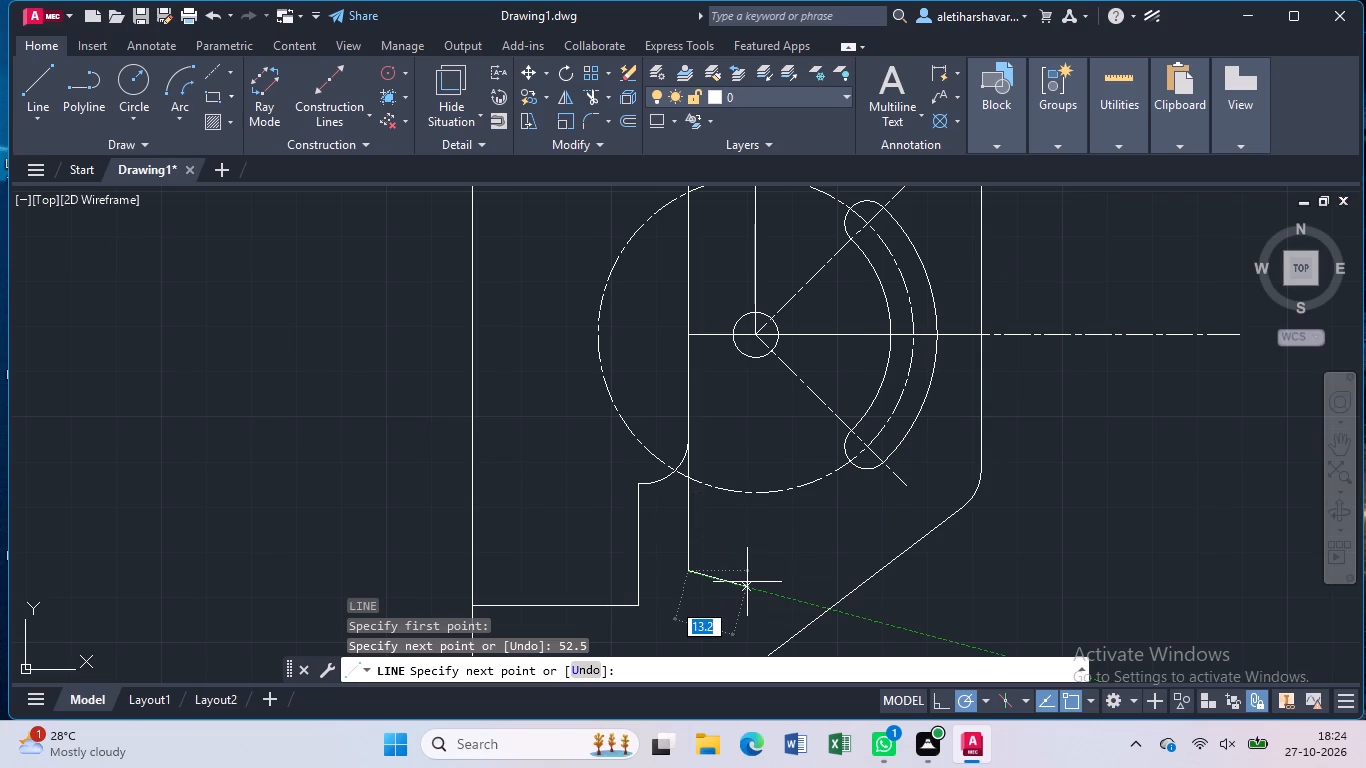
Draw two concentric circles of radius 4 and 5 centred on the lower end of the 52.5-unit line.
key(c)
key(Return)
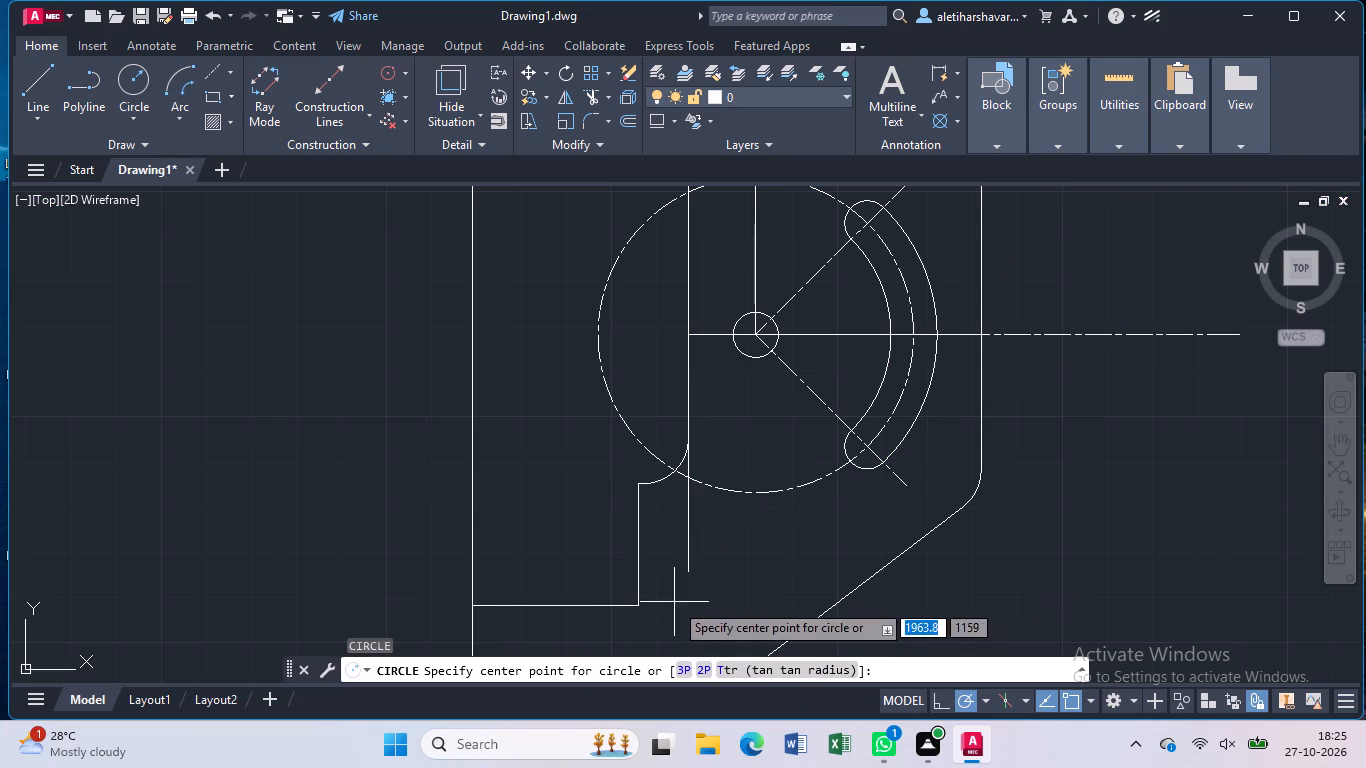
click(685, 575)
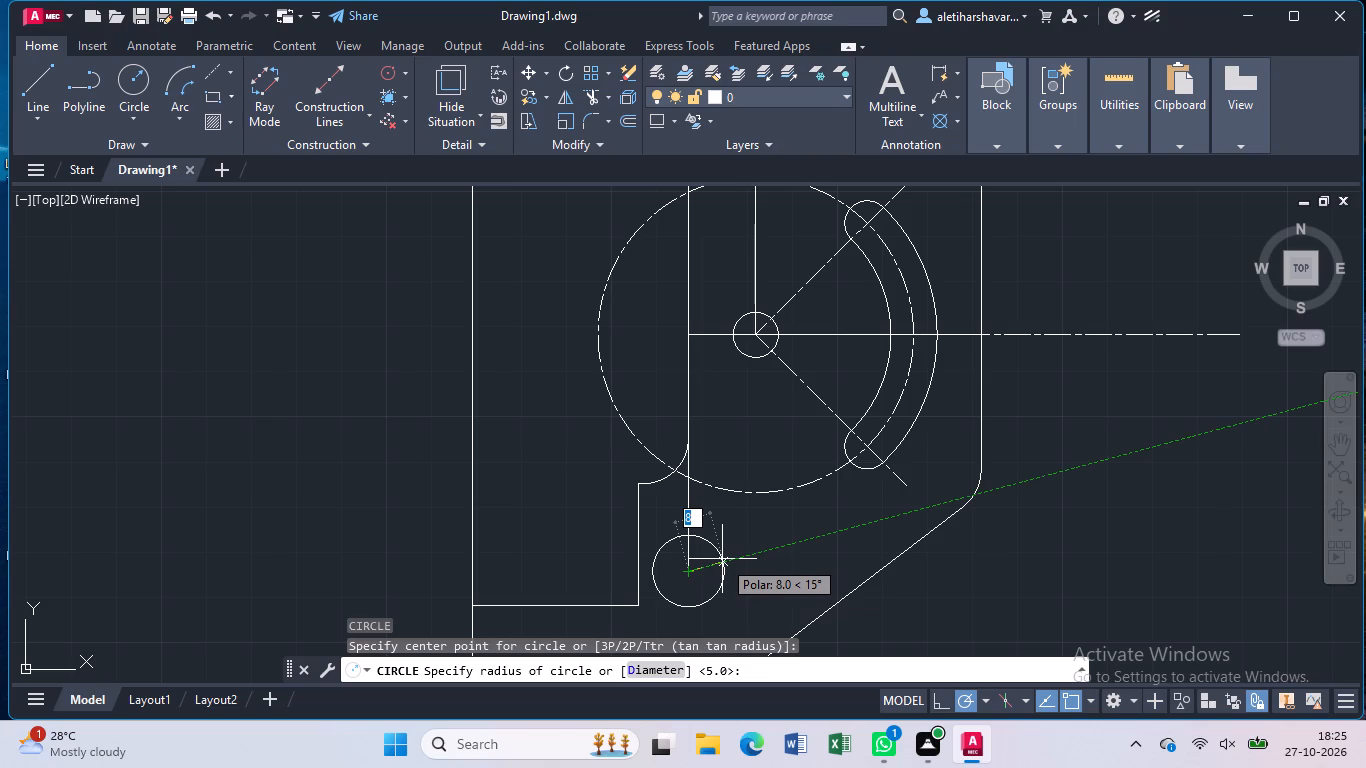
key(4)
key(Return)
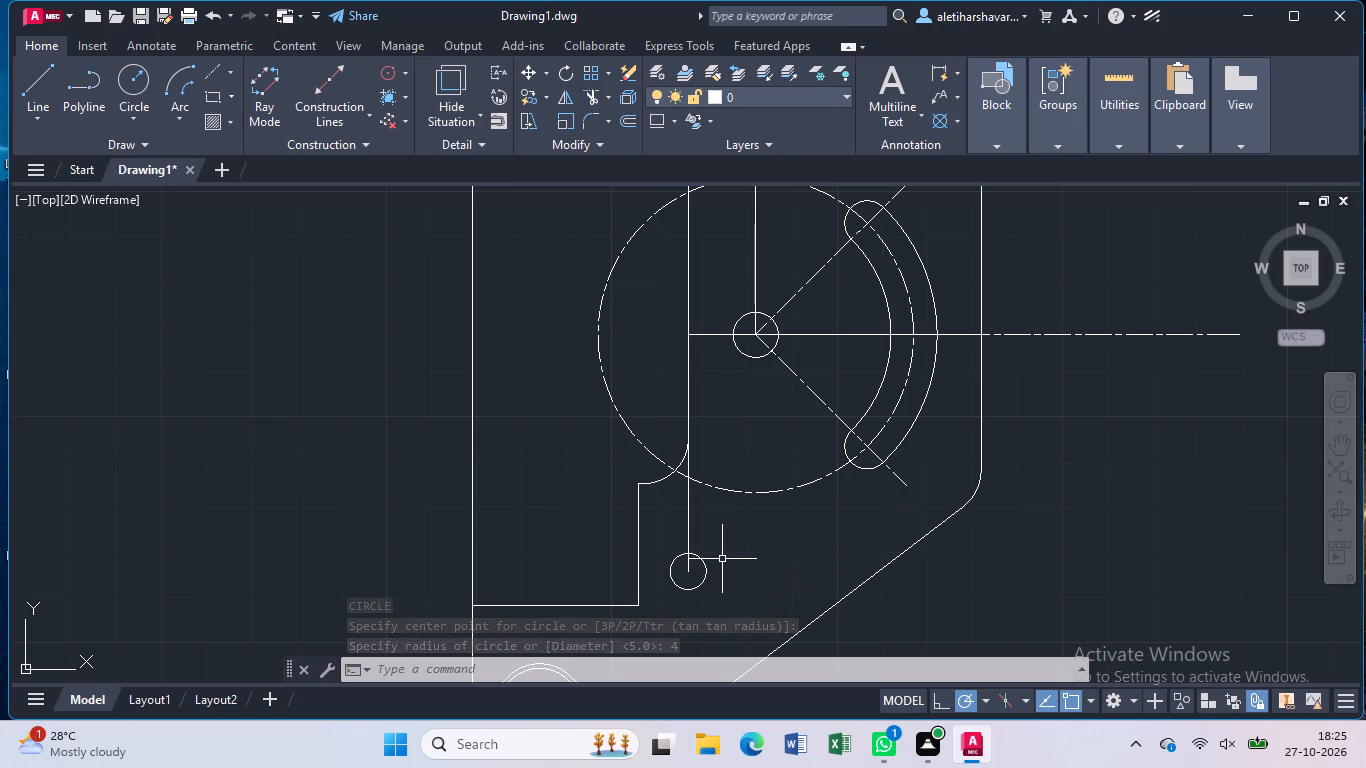
key(Return)
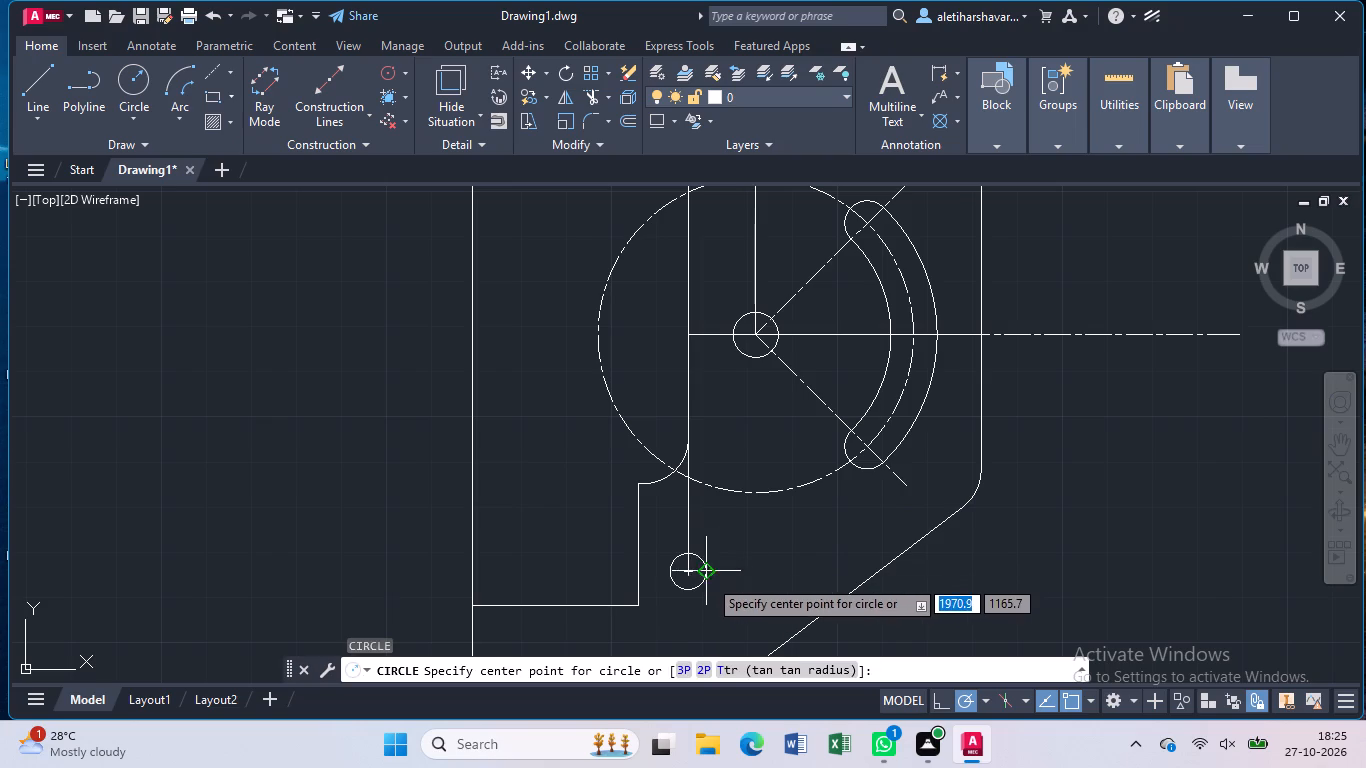
click(687, 577)
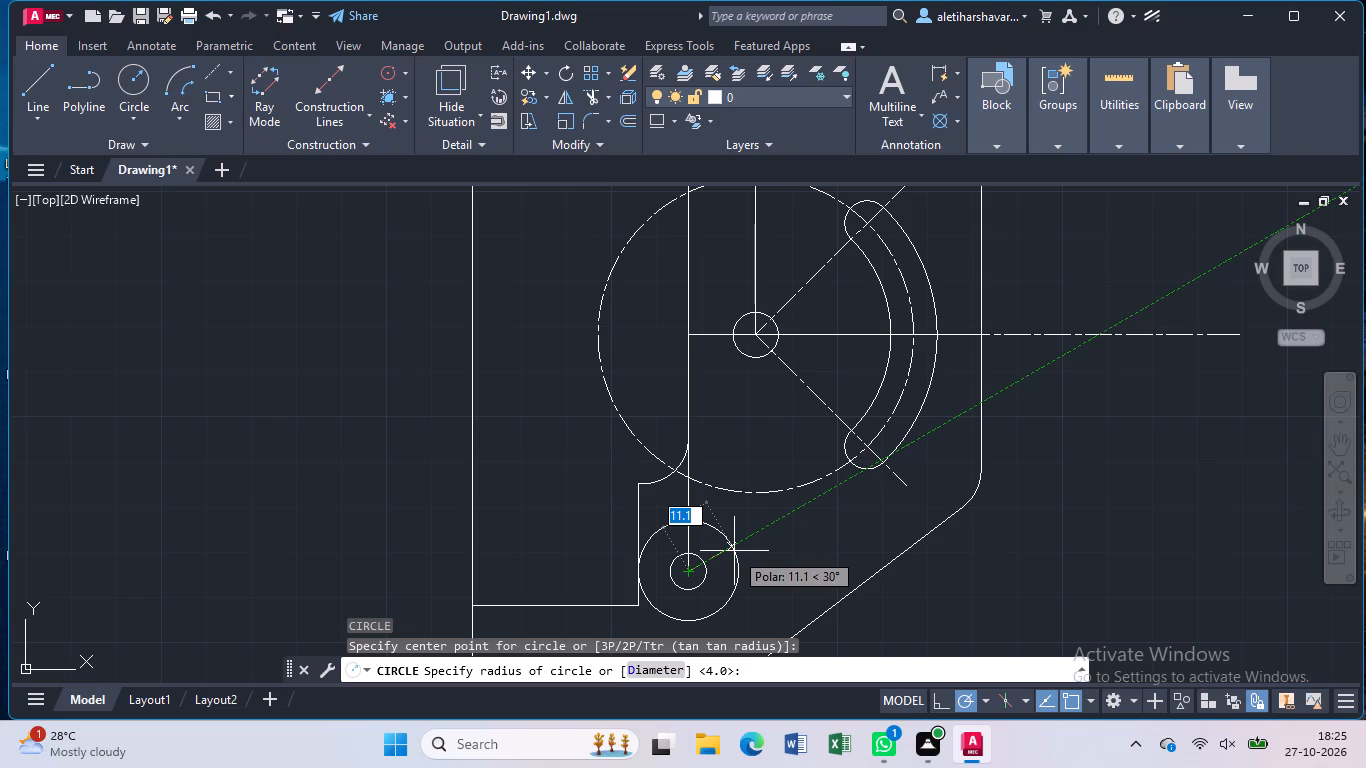
key(5)
key(Return)
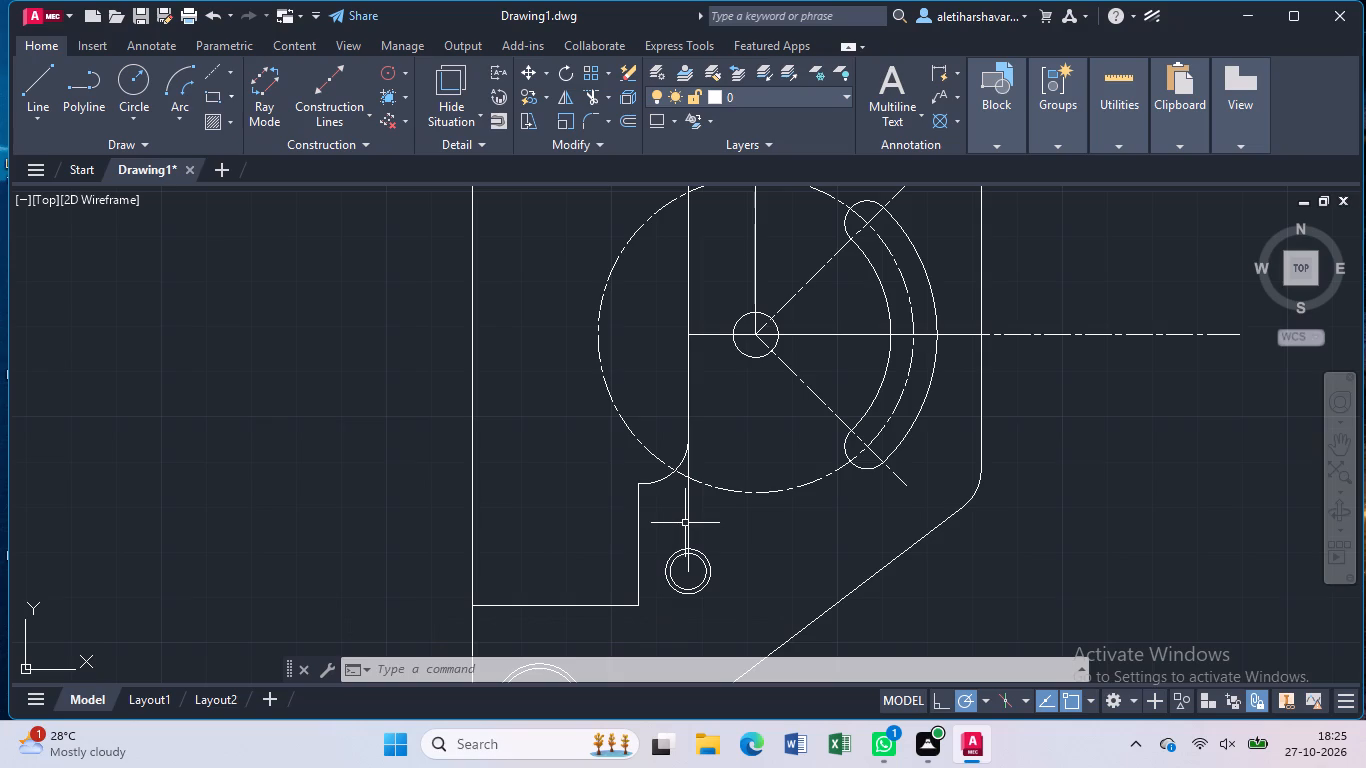
Draw a 105-unit vertical line up from the centre of the small concentric circles.
scroll(687, 522, down, 2)
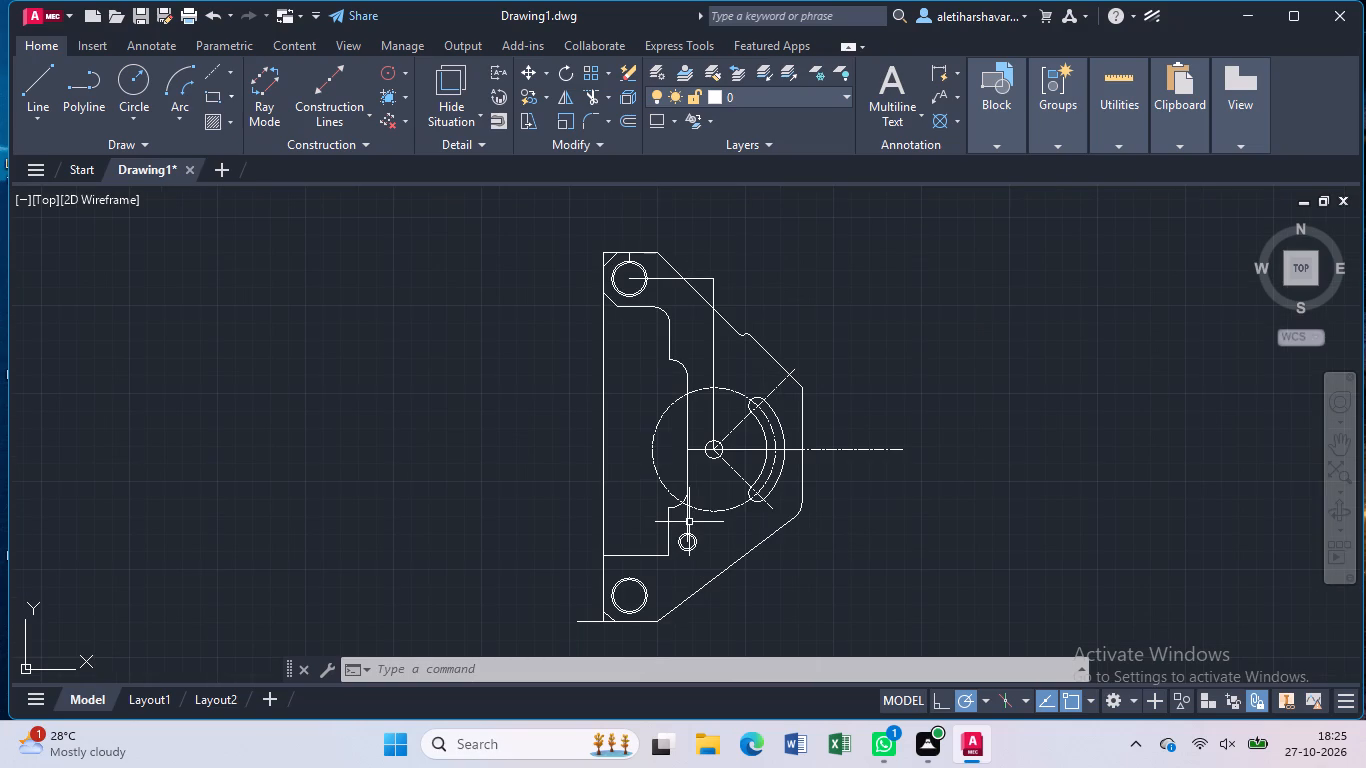
click(686, 522)
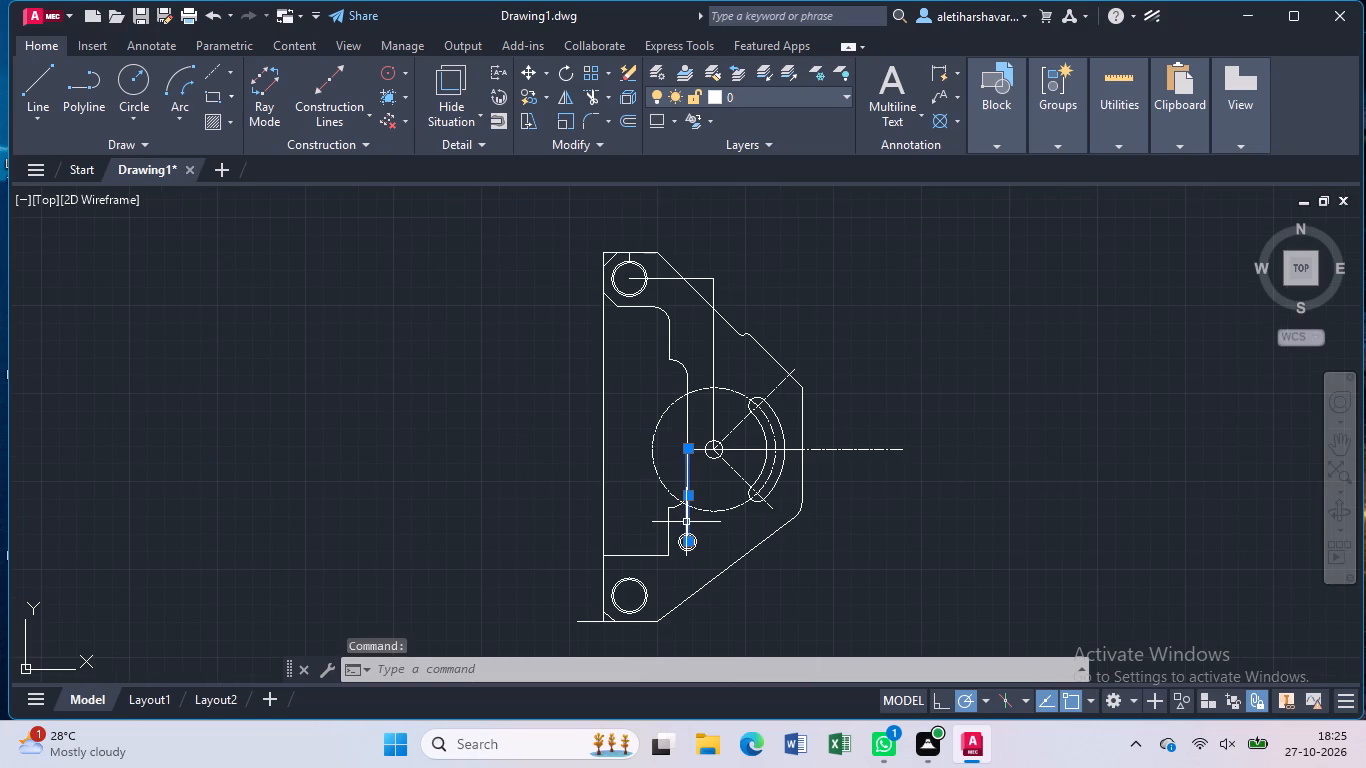
key(Escape)
key(l)
key(Return)
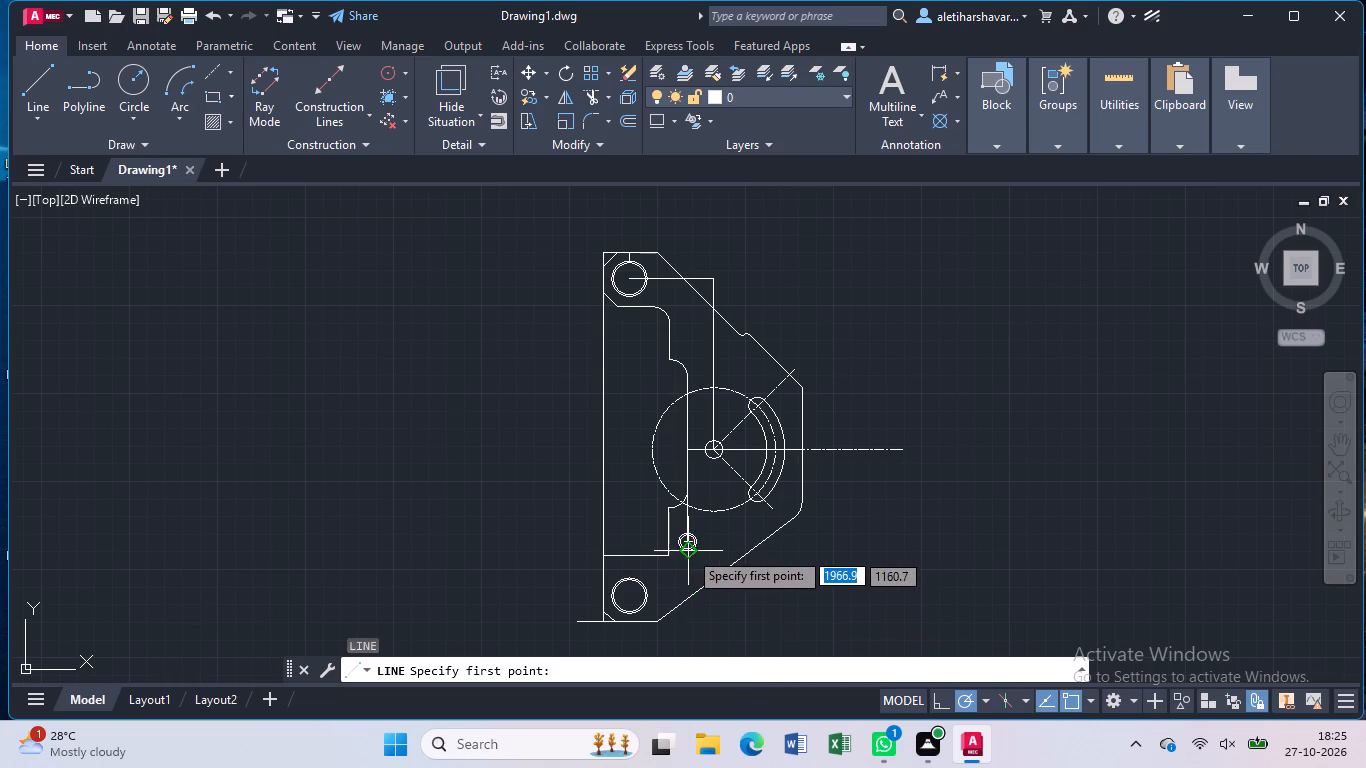
click(689, 539)
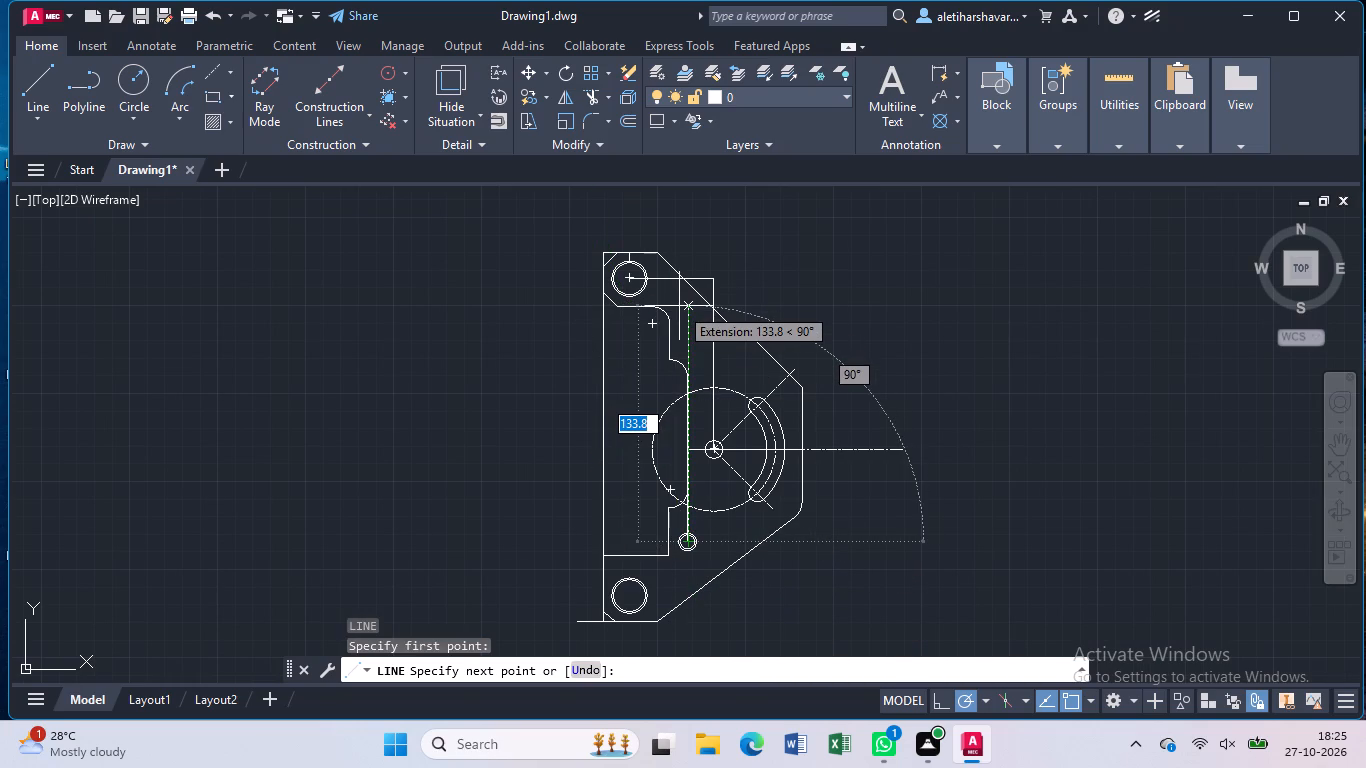
key(1)
text(05)
key(Return)
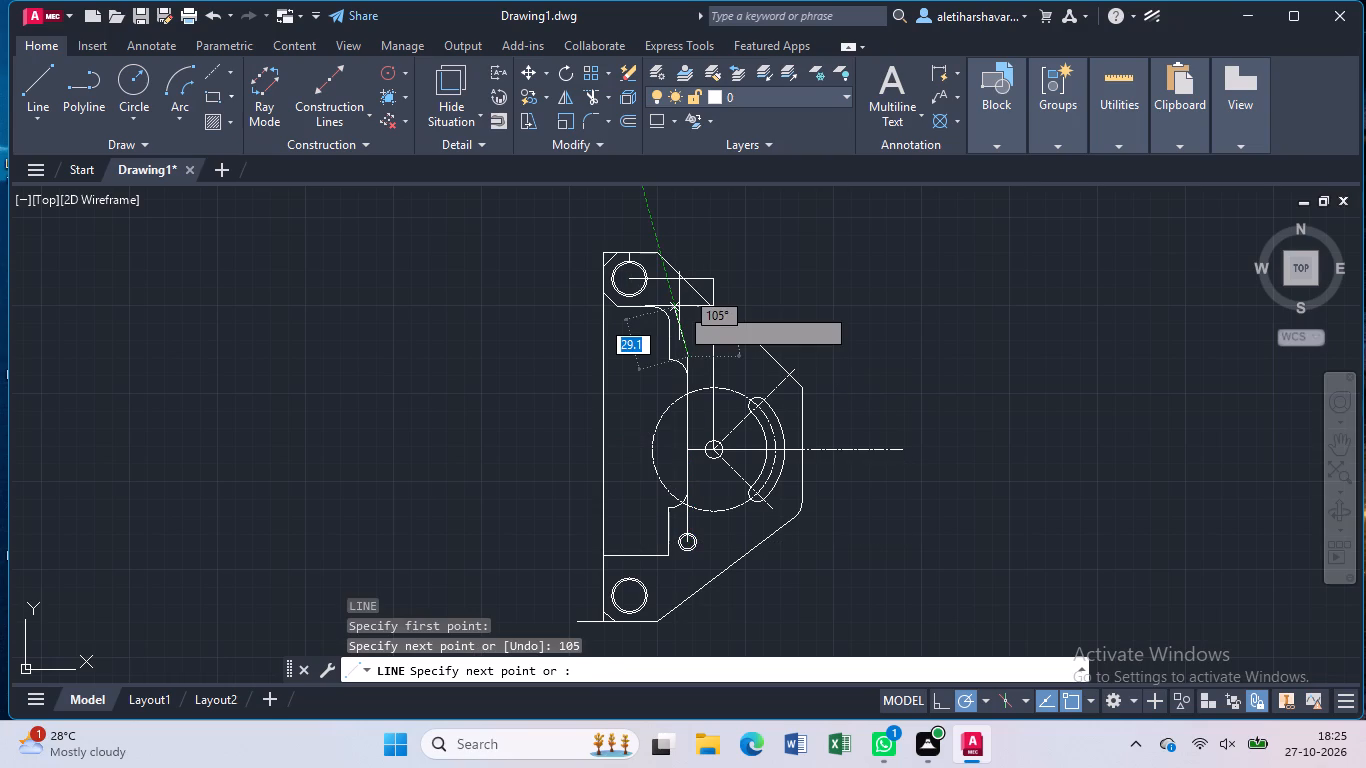
key(Escape)
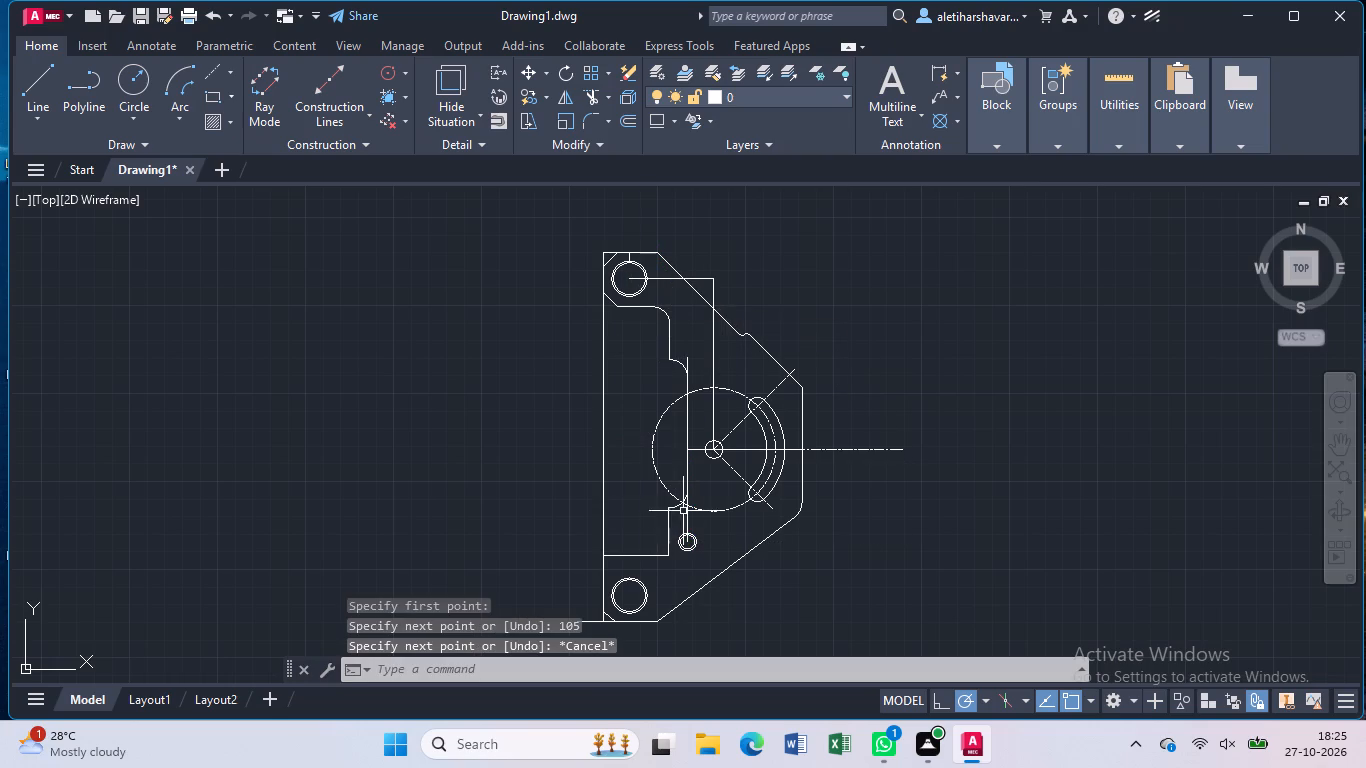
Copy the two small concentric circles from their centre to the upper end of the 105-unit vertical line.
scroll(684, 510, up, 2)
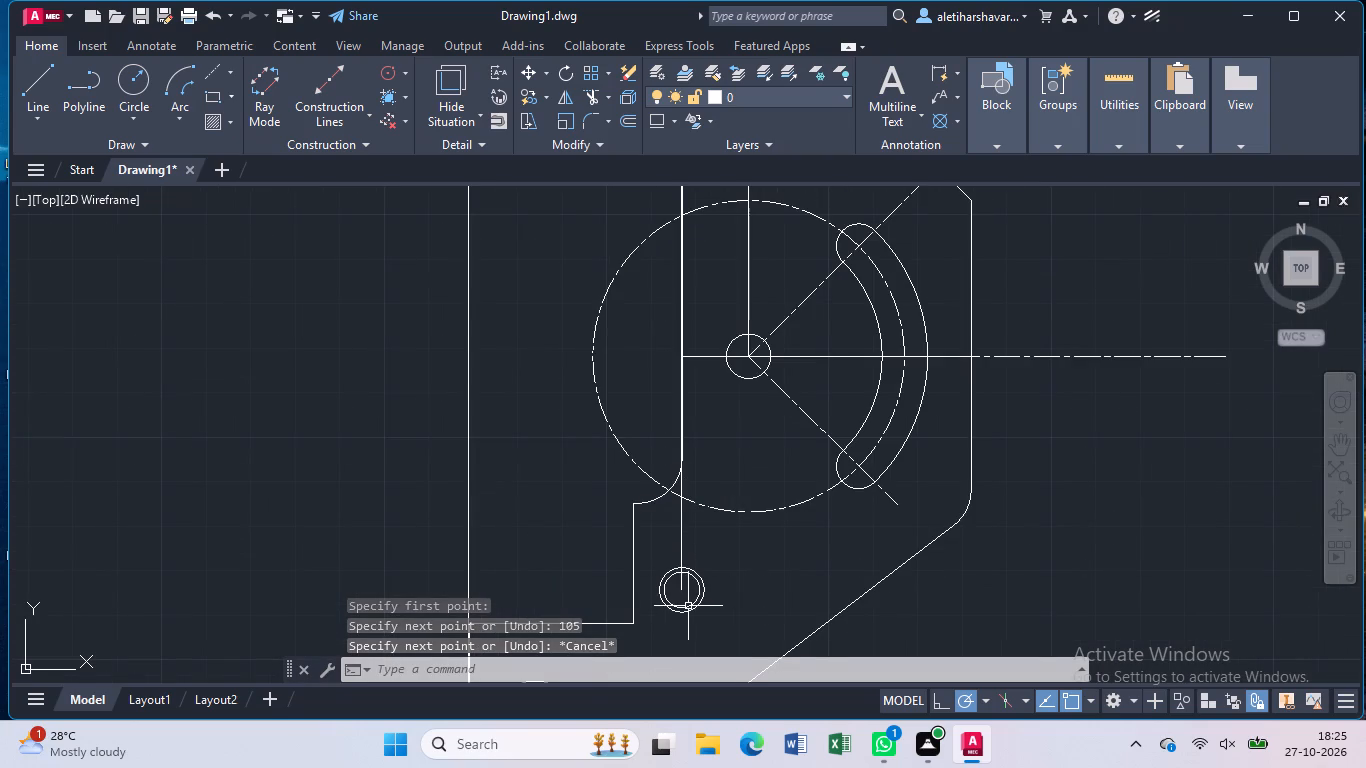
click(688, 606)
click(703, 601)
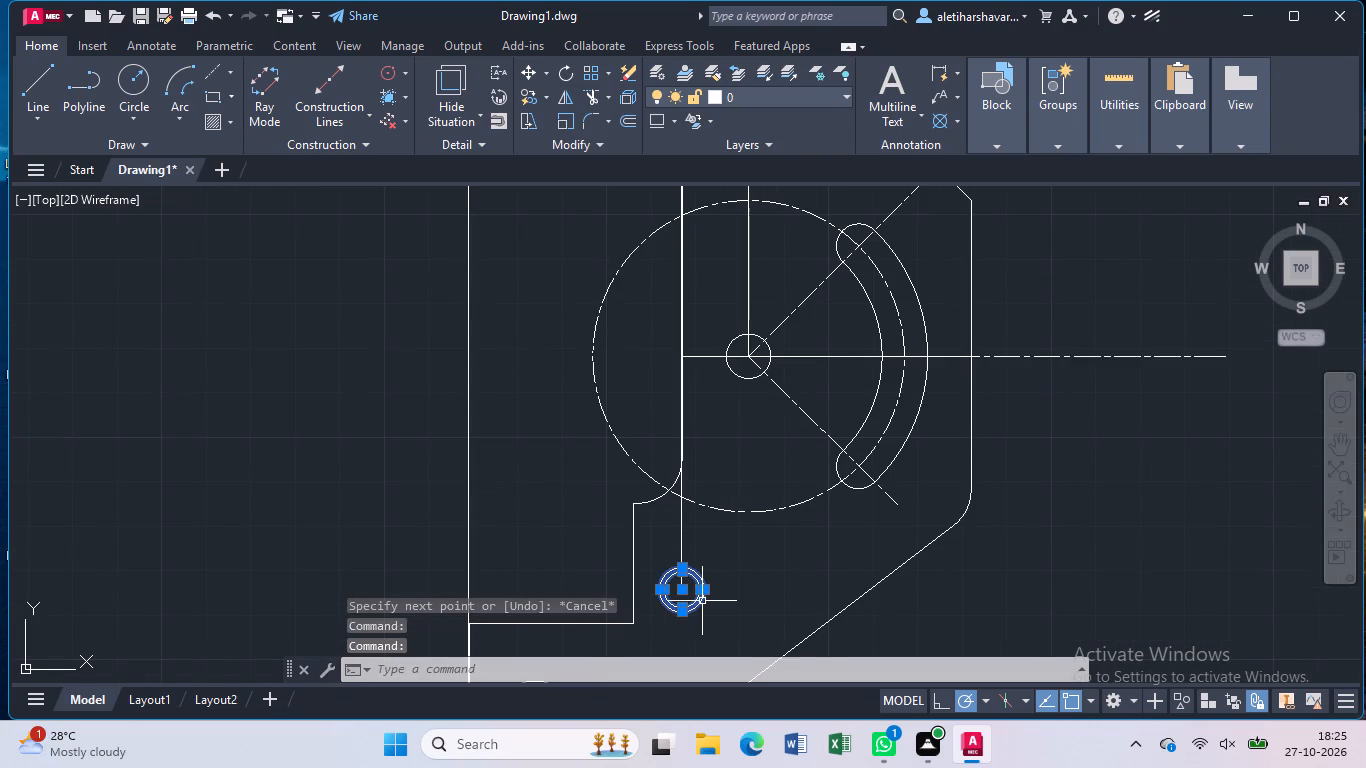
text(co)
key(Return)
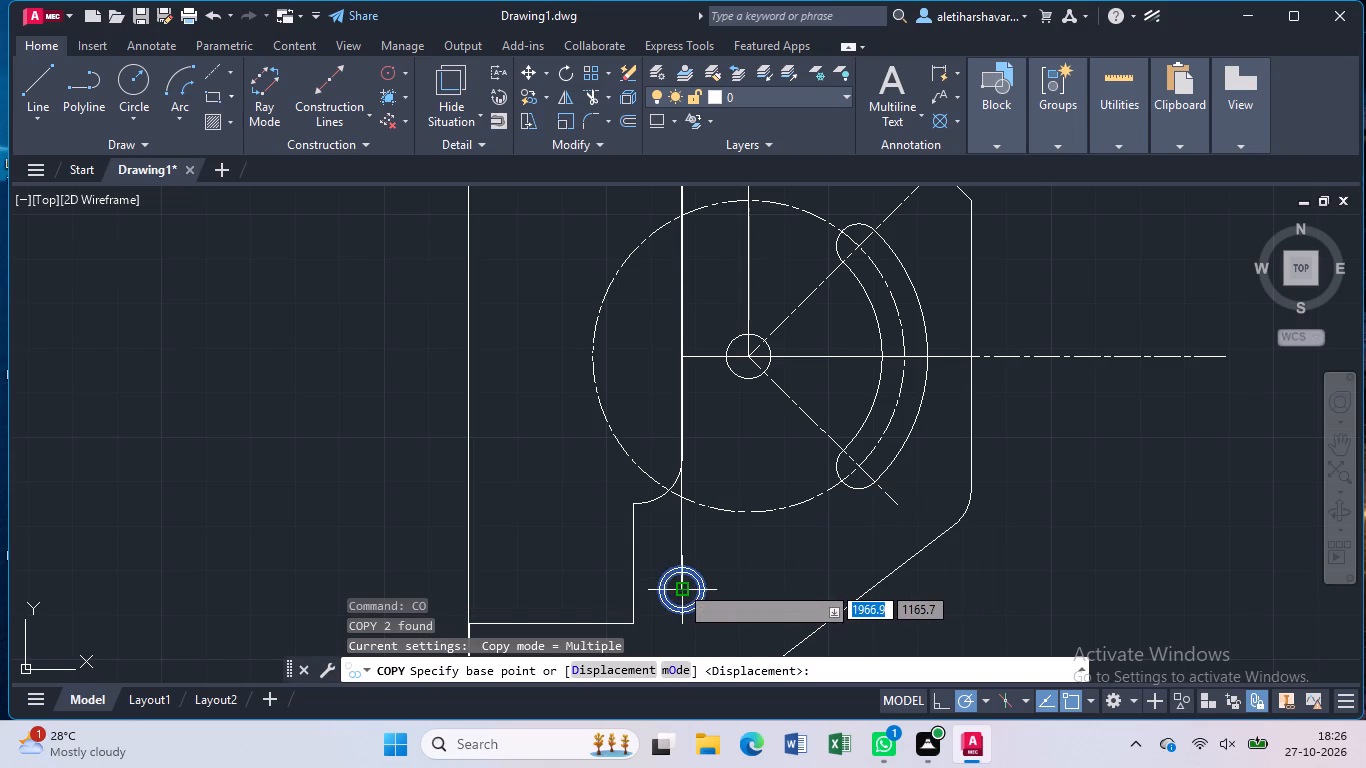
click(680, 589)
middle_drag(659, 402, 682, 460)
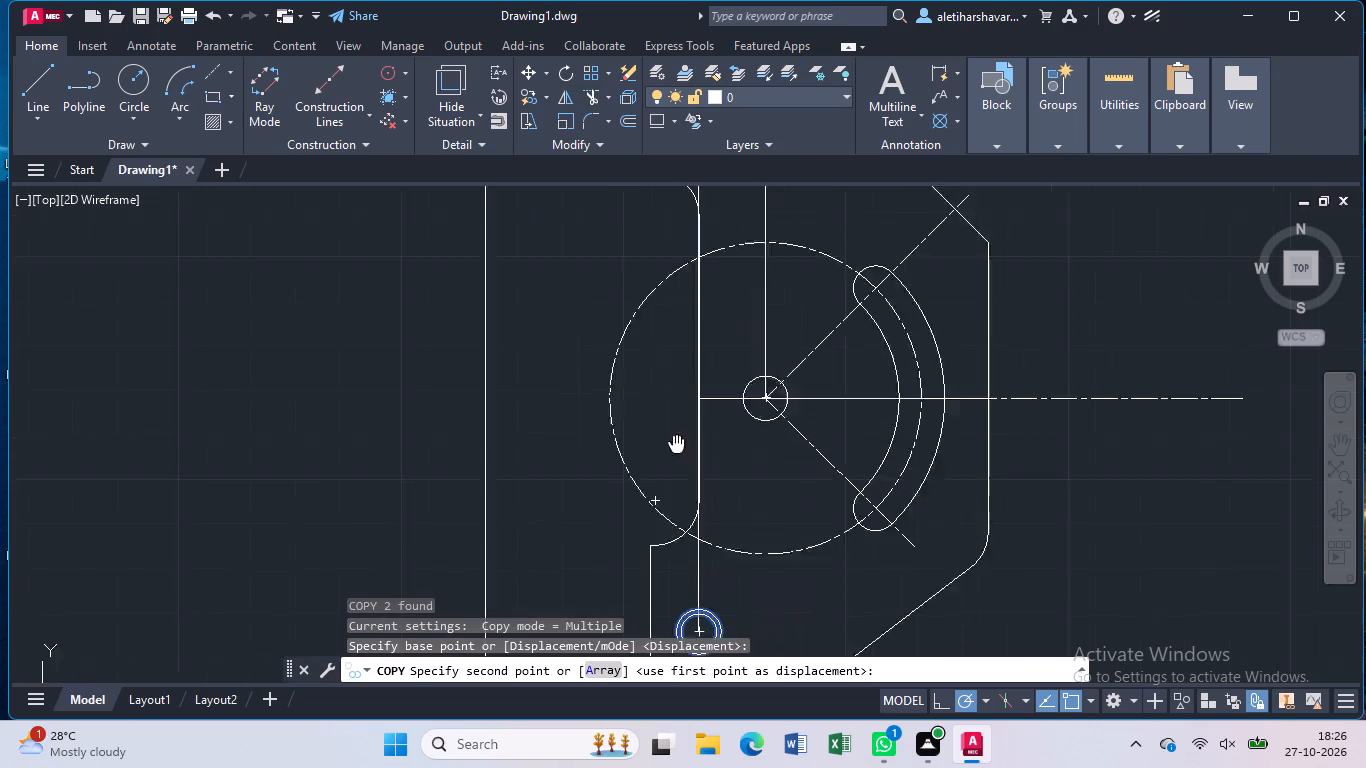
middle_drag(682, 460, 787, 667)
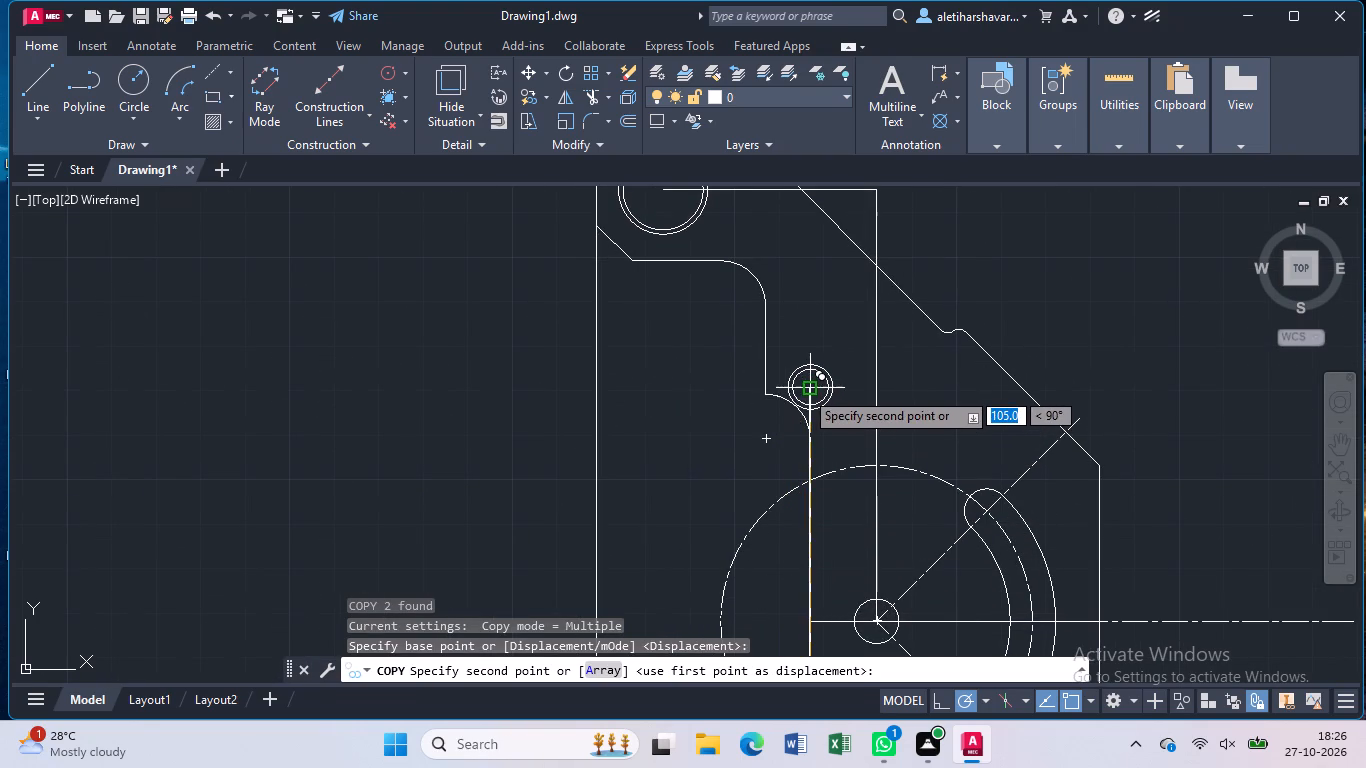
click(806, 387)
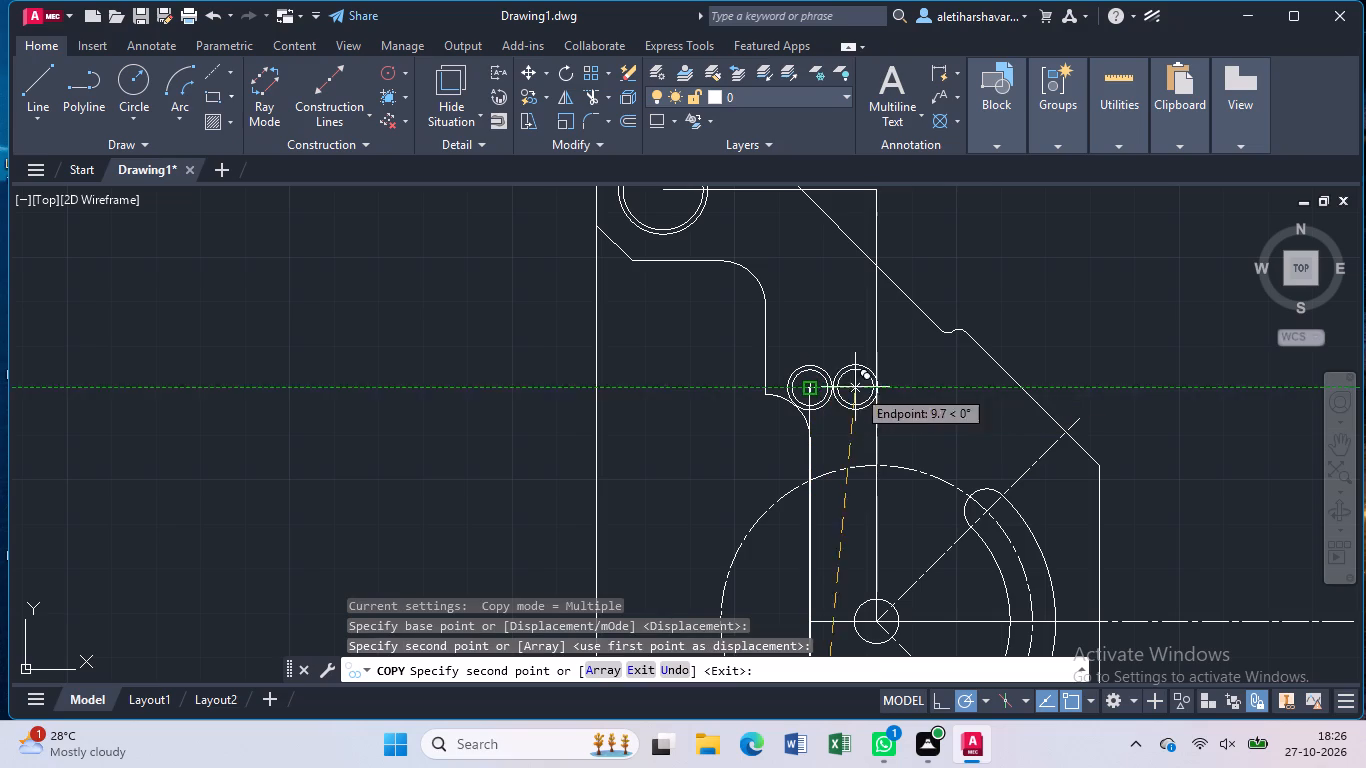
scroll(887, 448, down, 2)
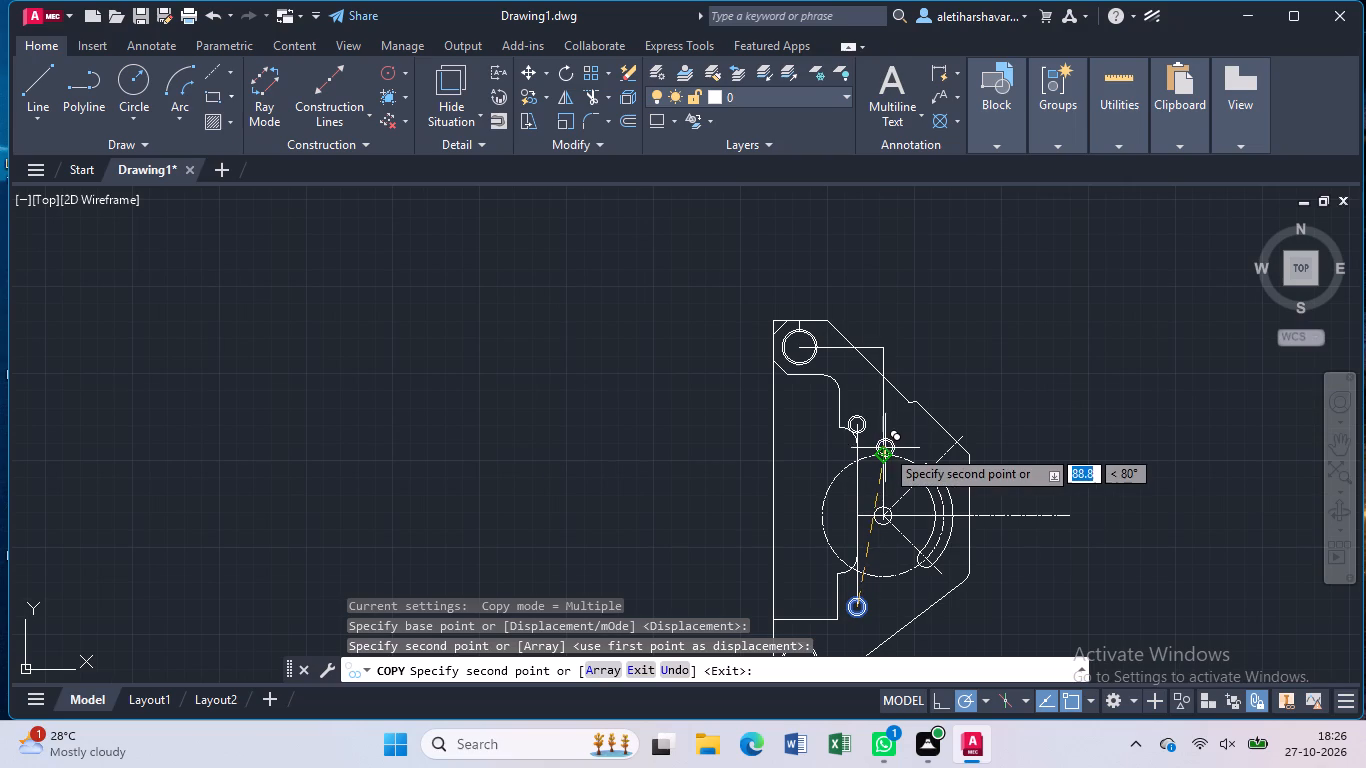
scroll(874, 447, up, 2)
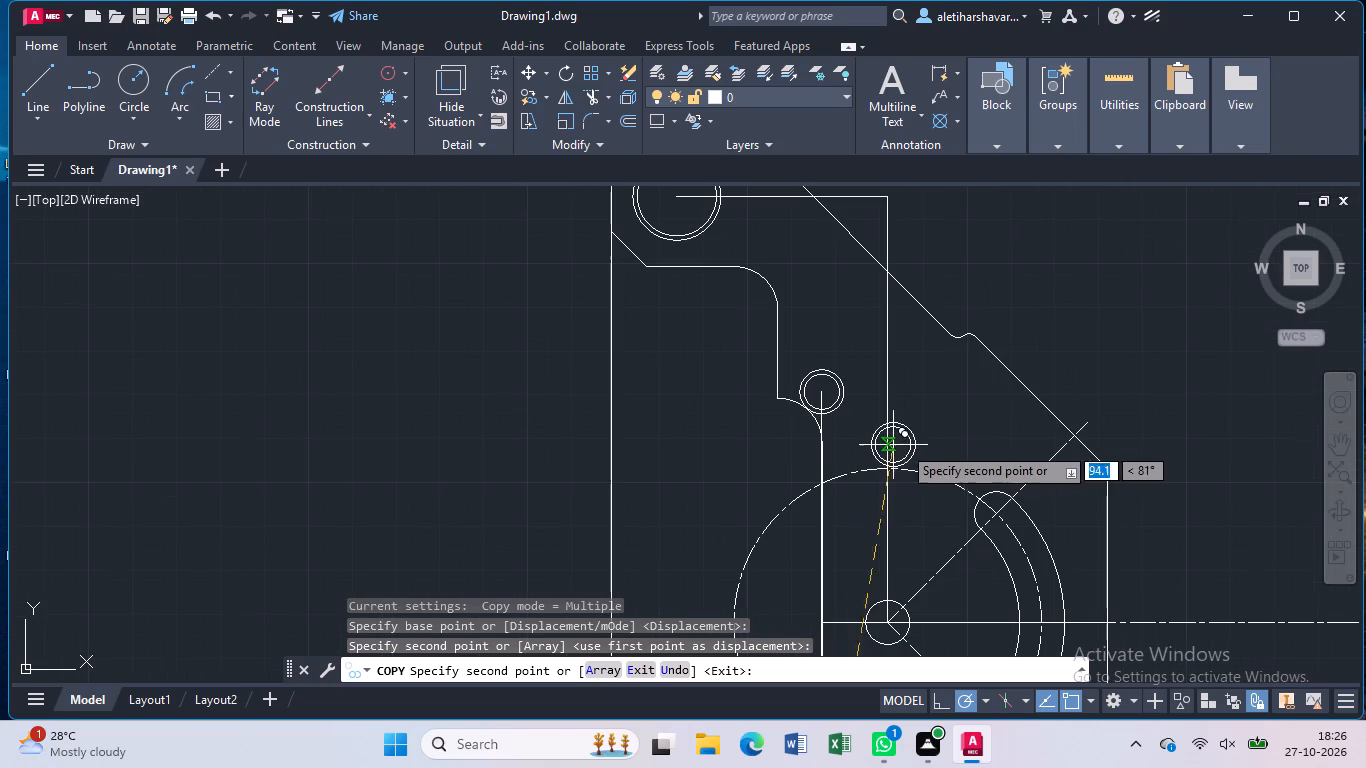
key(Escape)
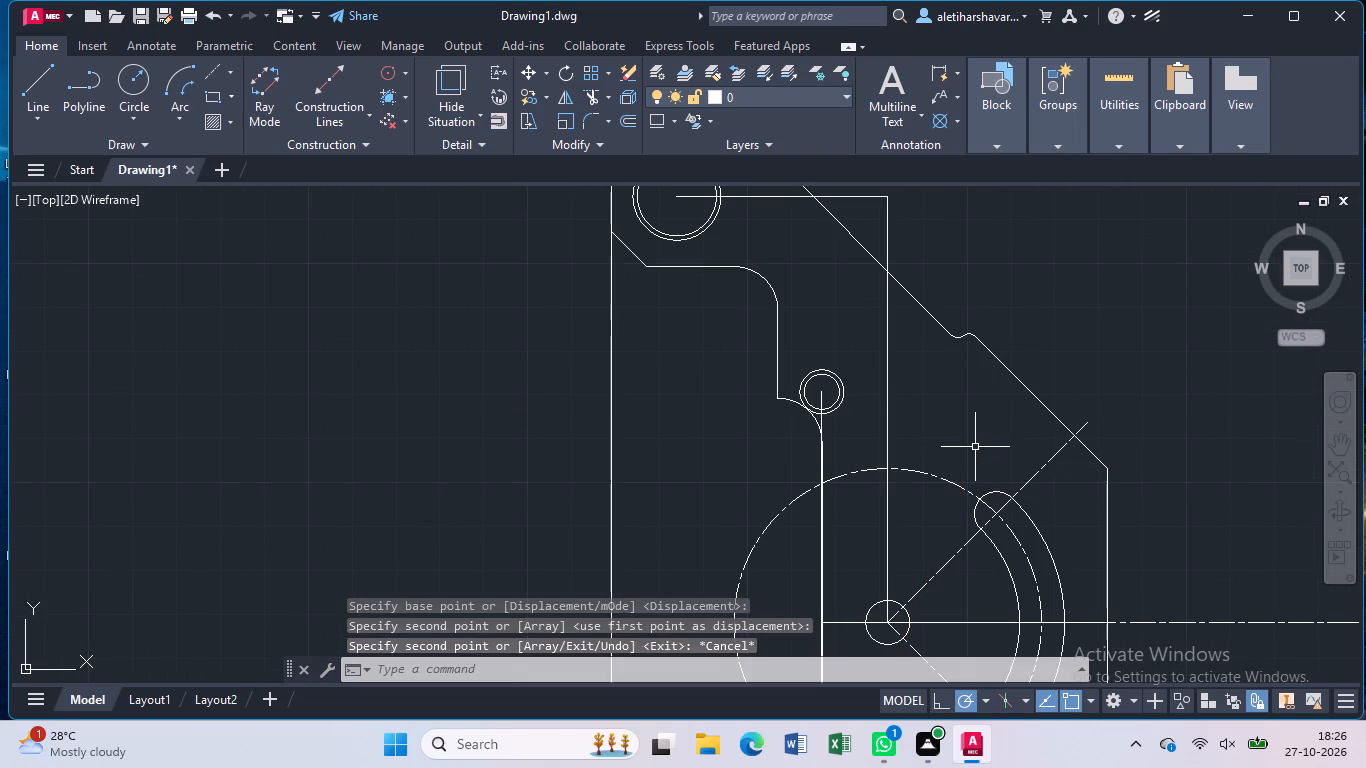
Delete the 105-unit vertical line and the copied pair of small concentric circles at its upper end.
scroll(862, 435, down, 1)
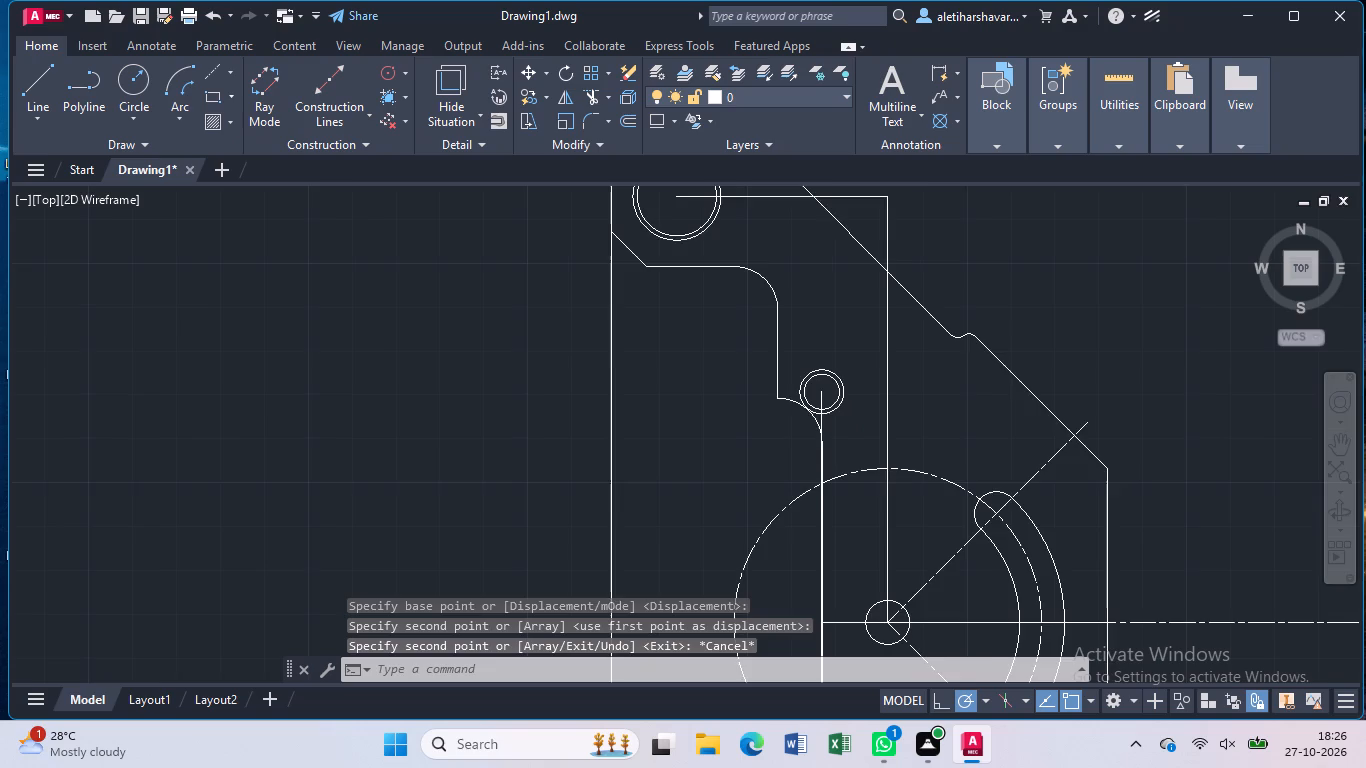
click(839, 427)
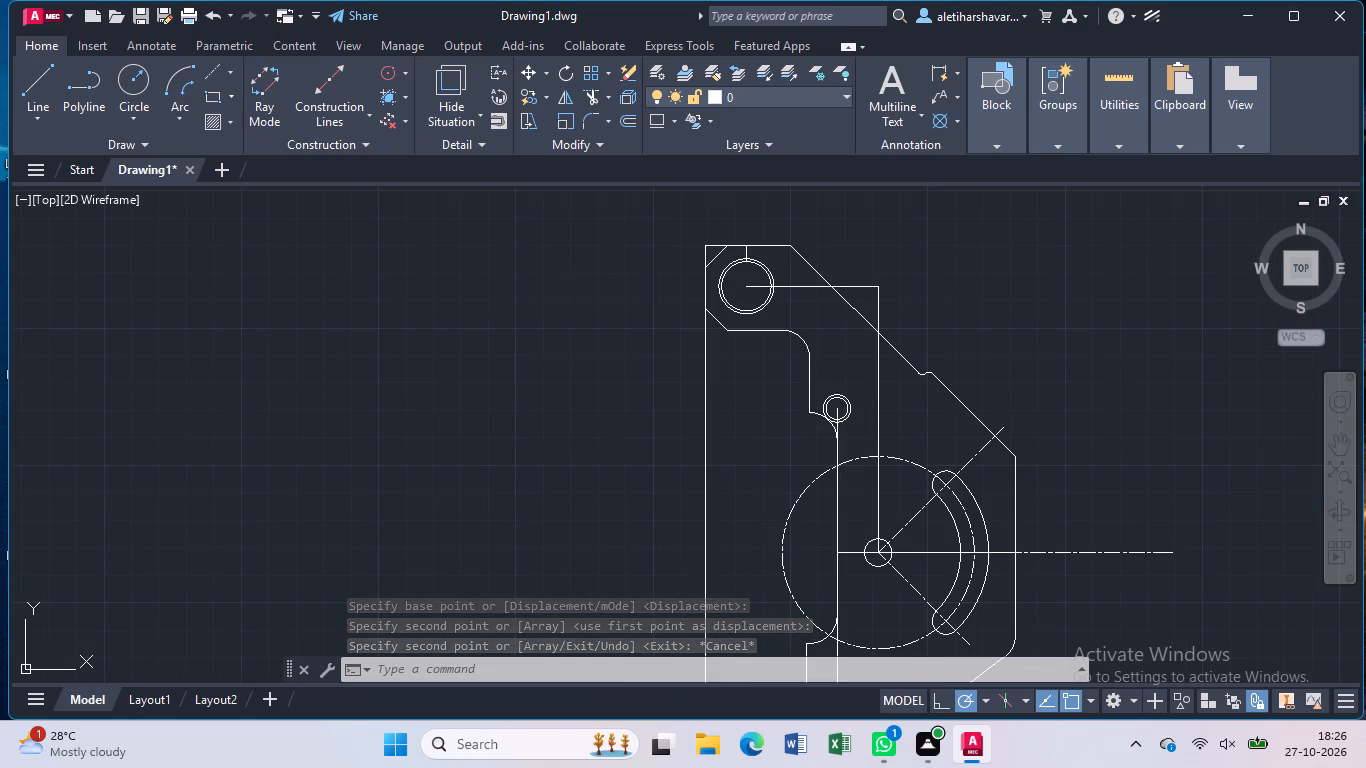
click(848, 402)
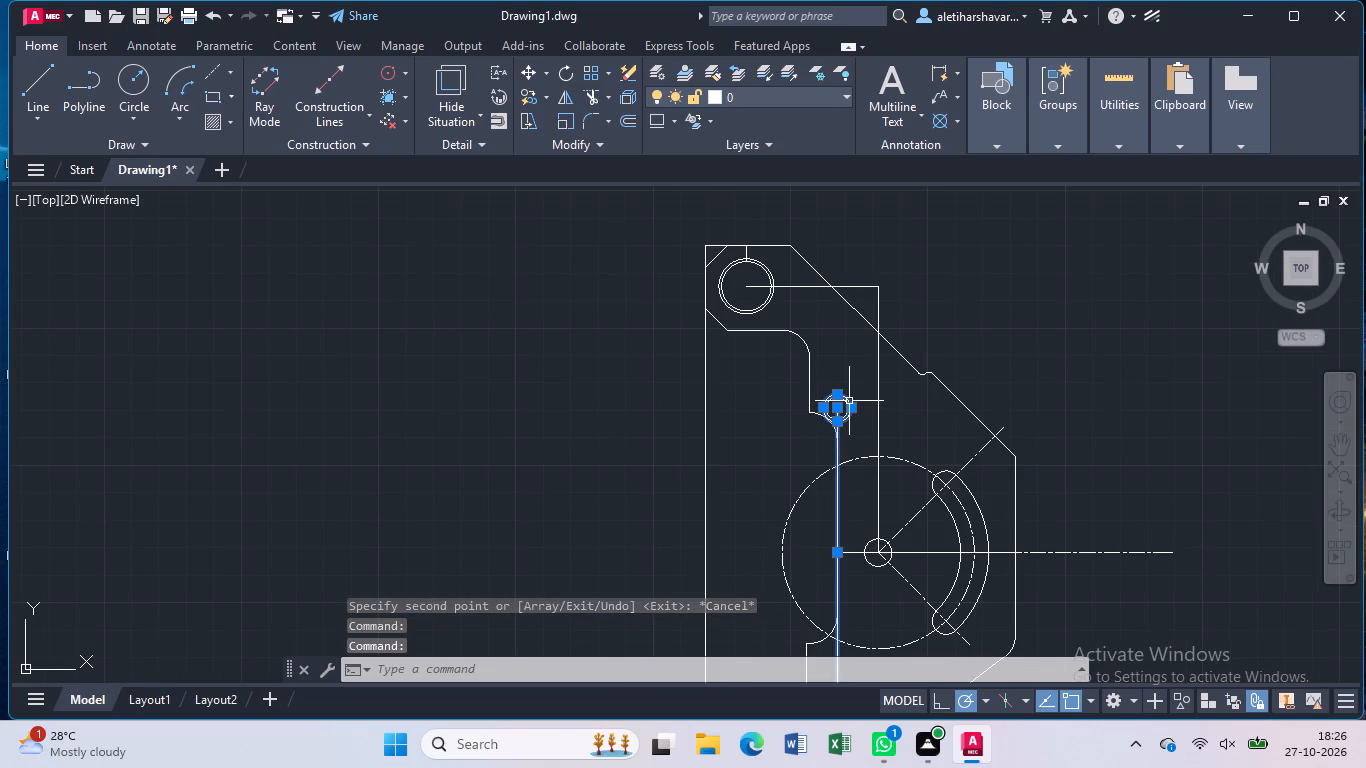
key(Delete)
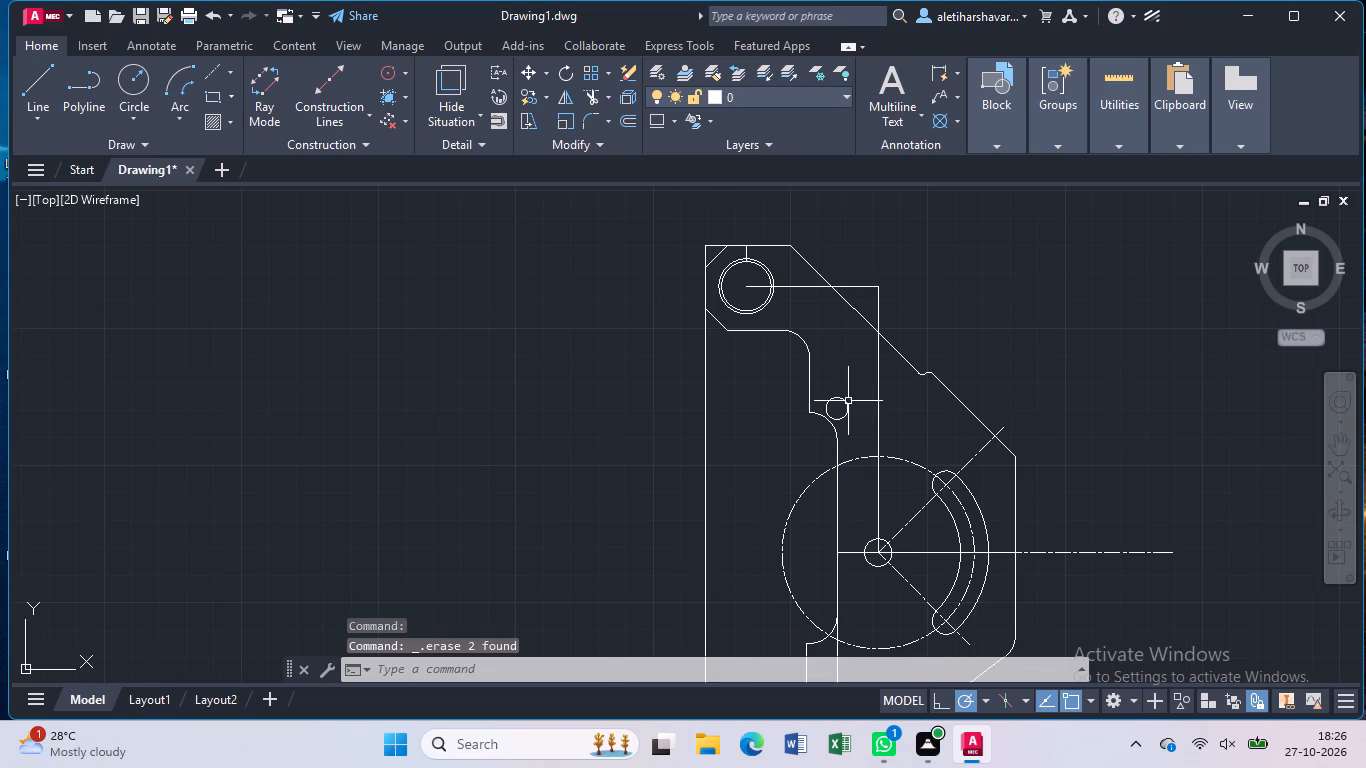
click(846, 406)
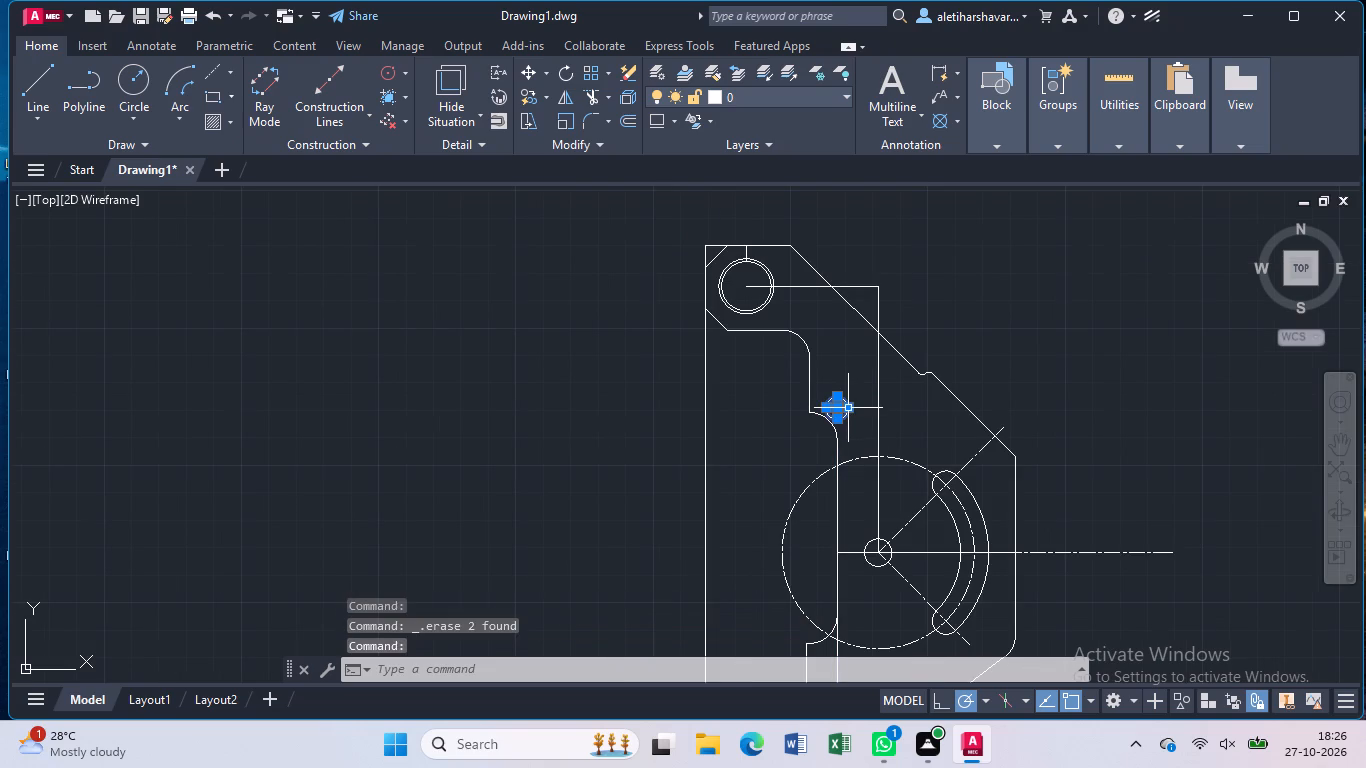
key(Delete)
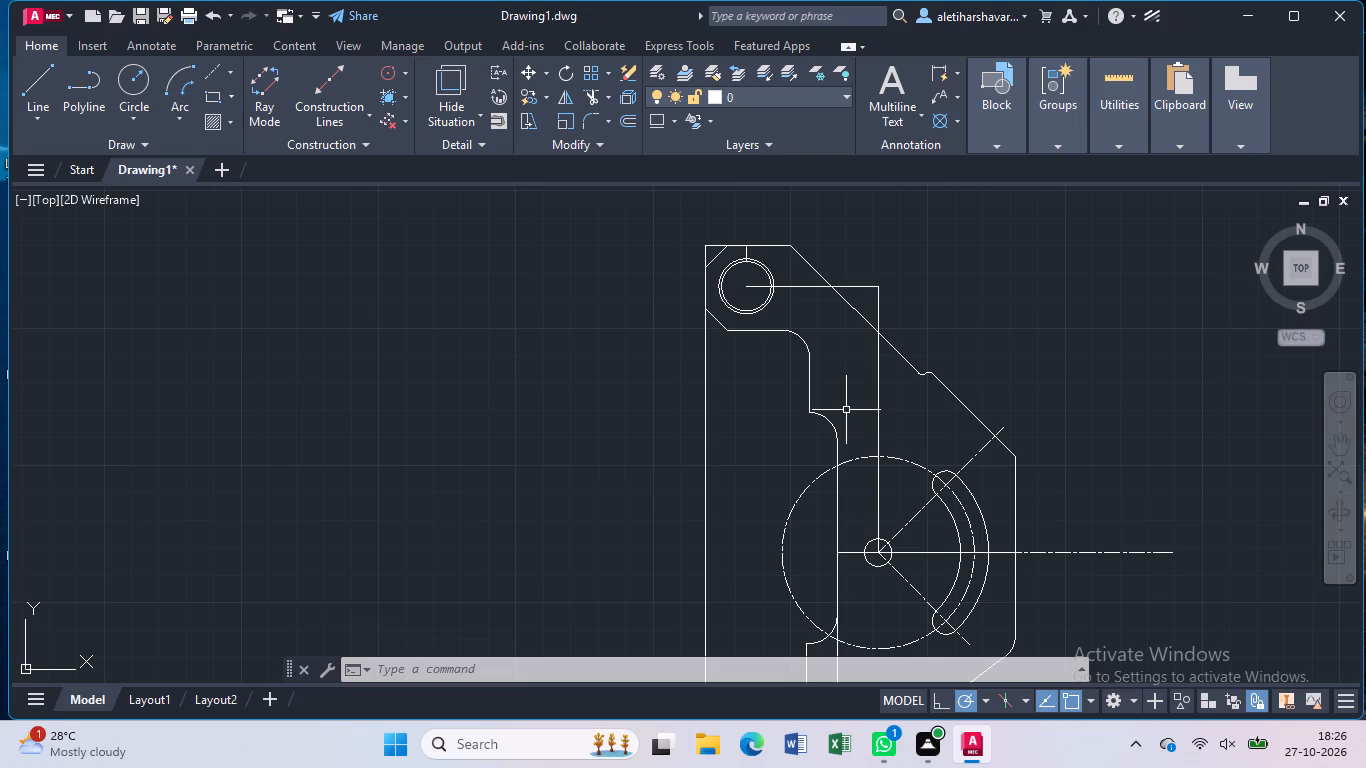
Draw a 62-unit vertical line up from the outer end of the 15-unit horizontal line.
key(l)
key(Return)
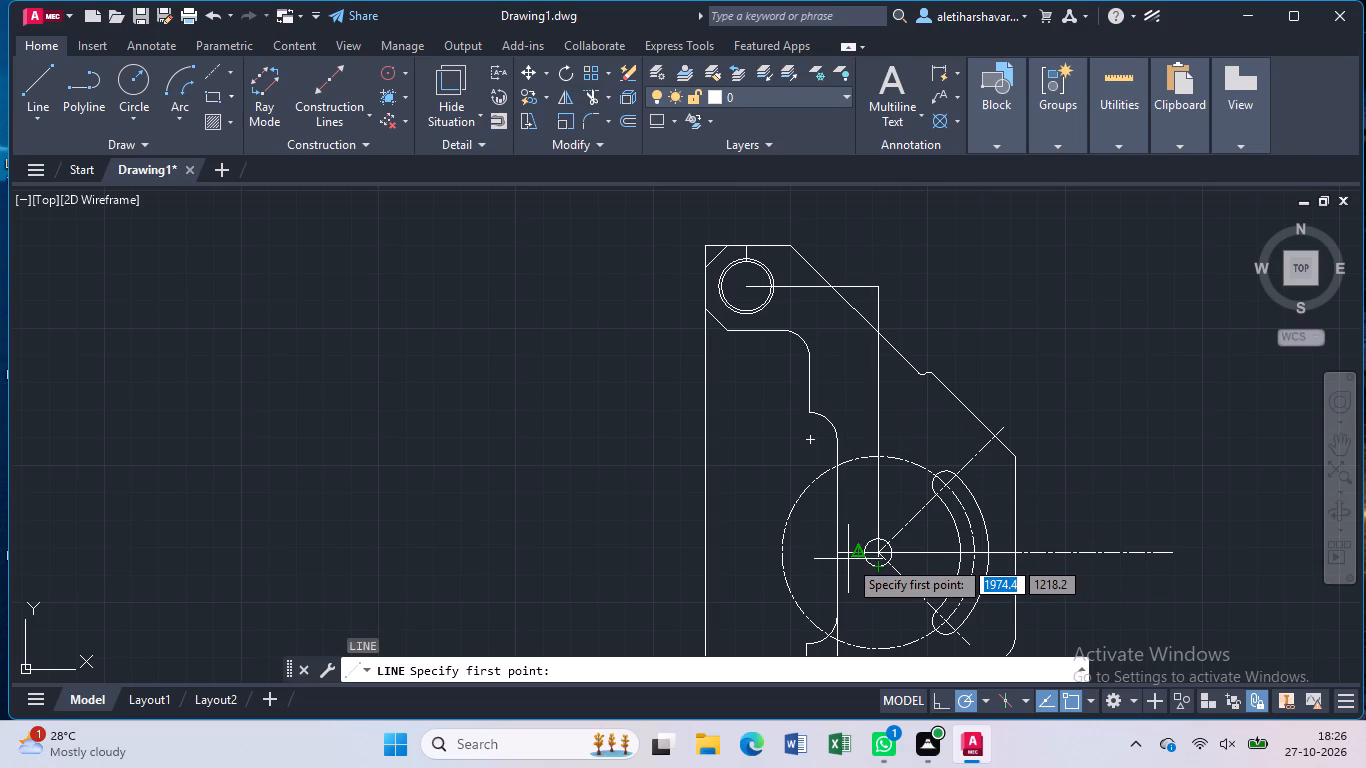
drag(837, 559, 842, 535)
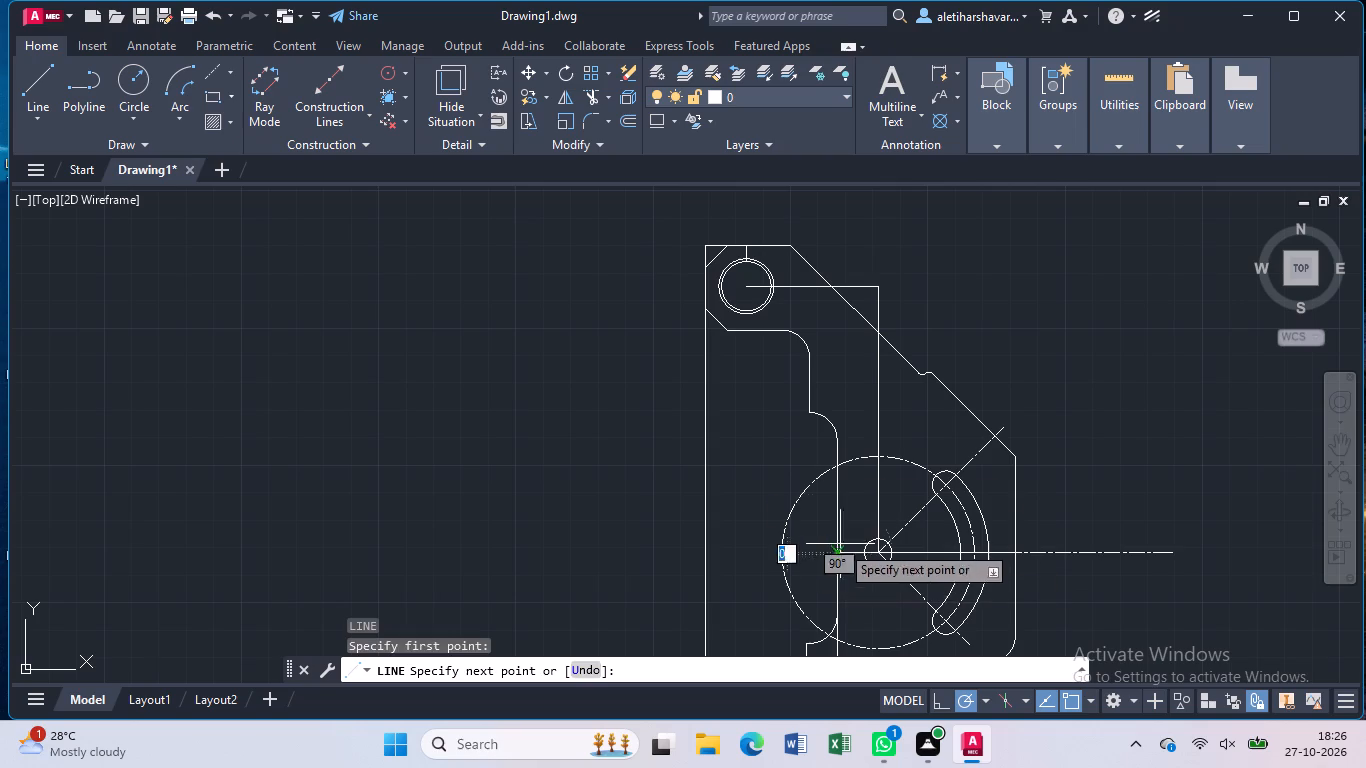
drag(842, 535, 840, 544)
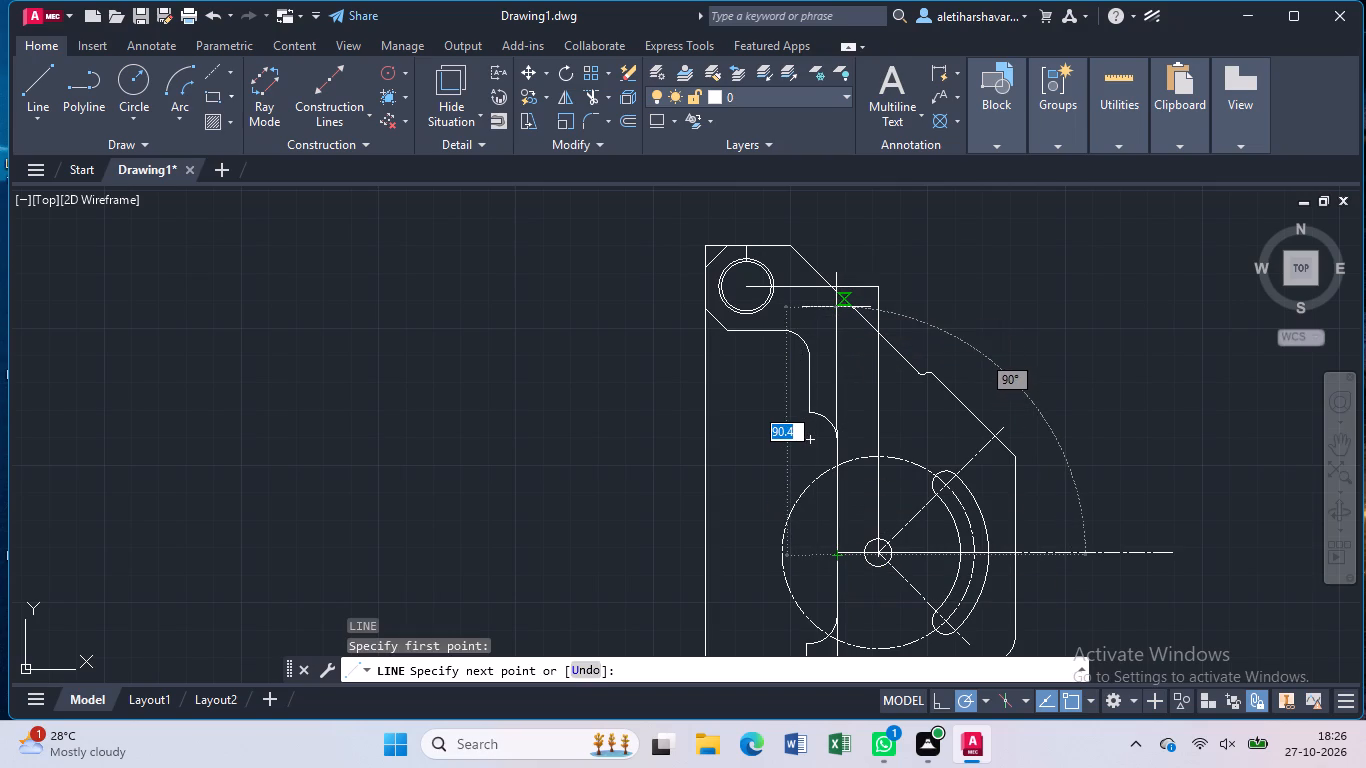
text(62)
key(Return)
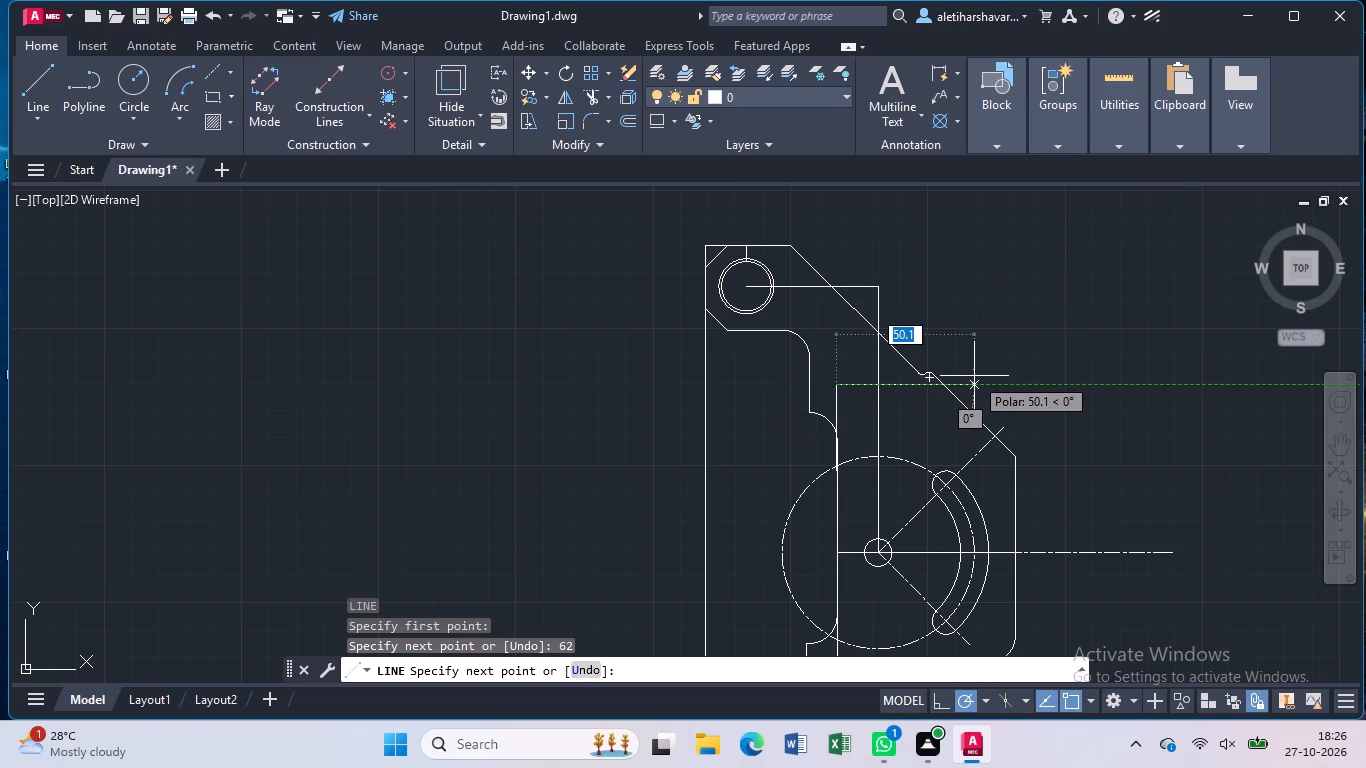
key(Escape)
Copy the two small lower concentric circles from their centre to the upper end of the 62-unit line.
scroll(890, 454, down, 2)
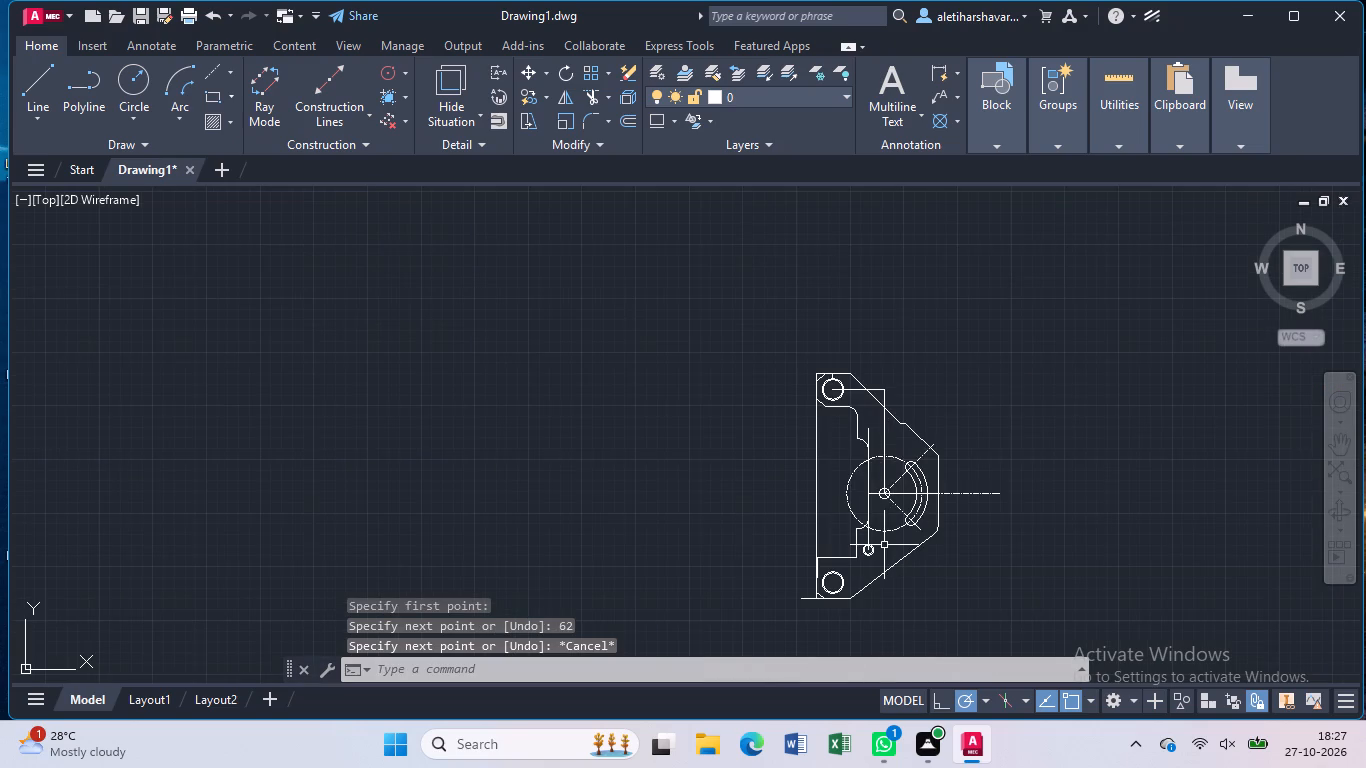
scroll(882, 546, up, 2)
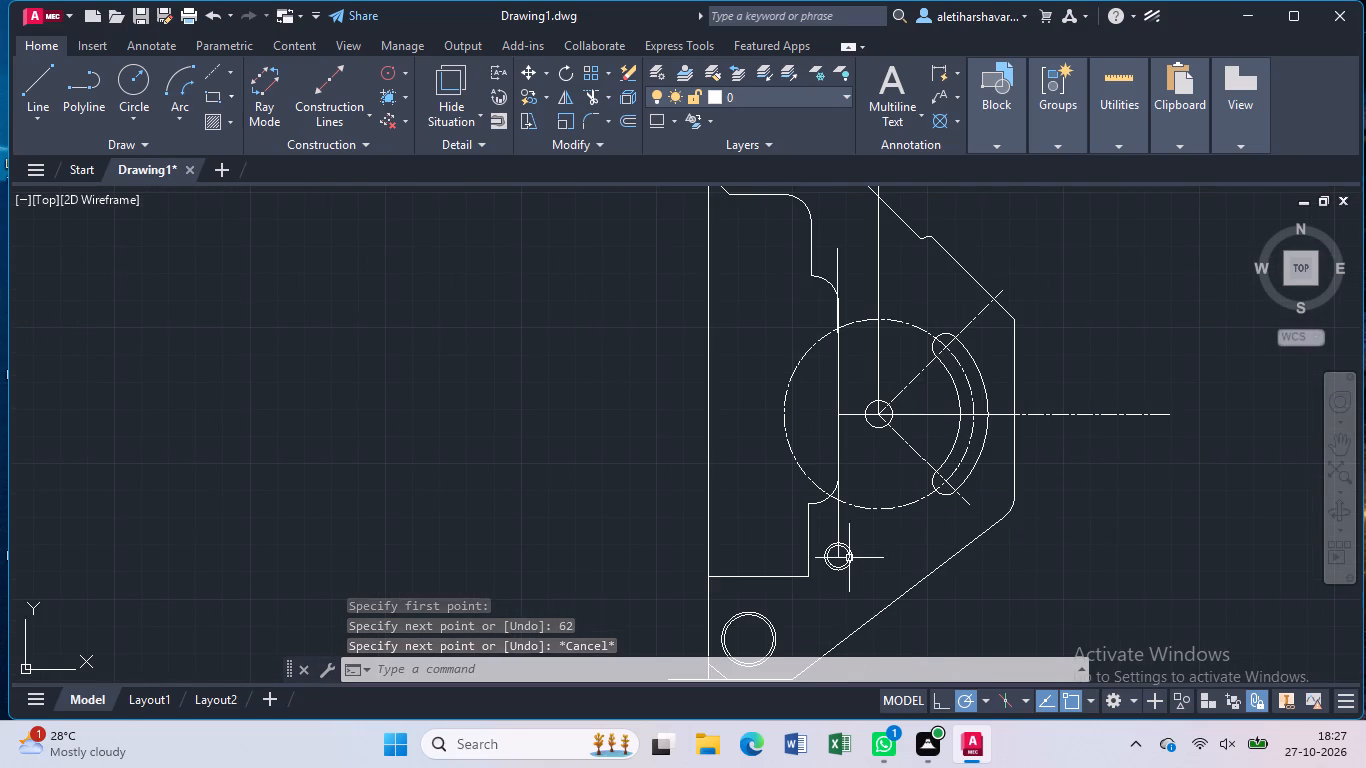
click(849, 558)
scroll(849, 558, up, 3)
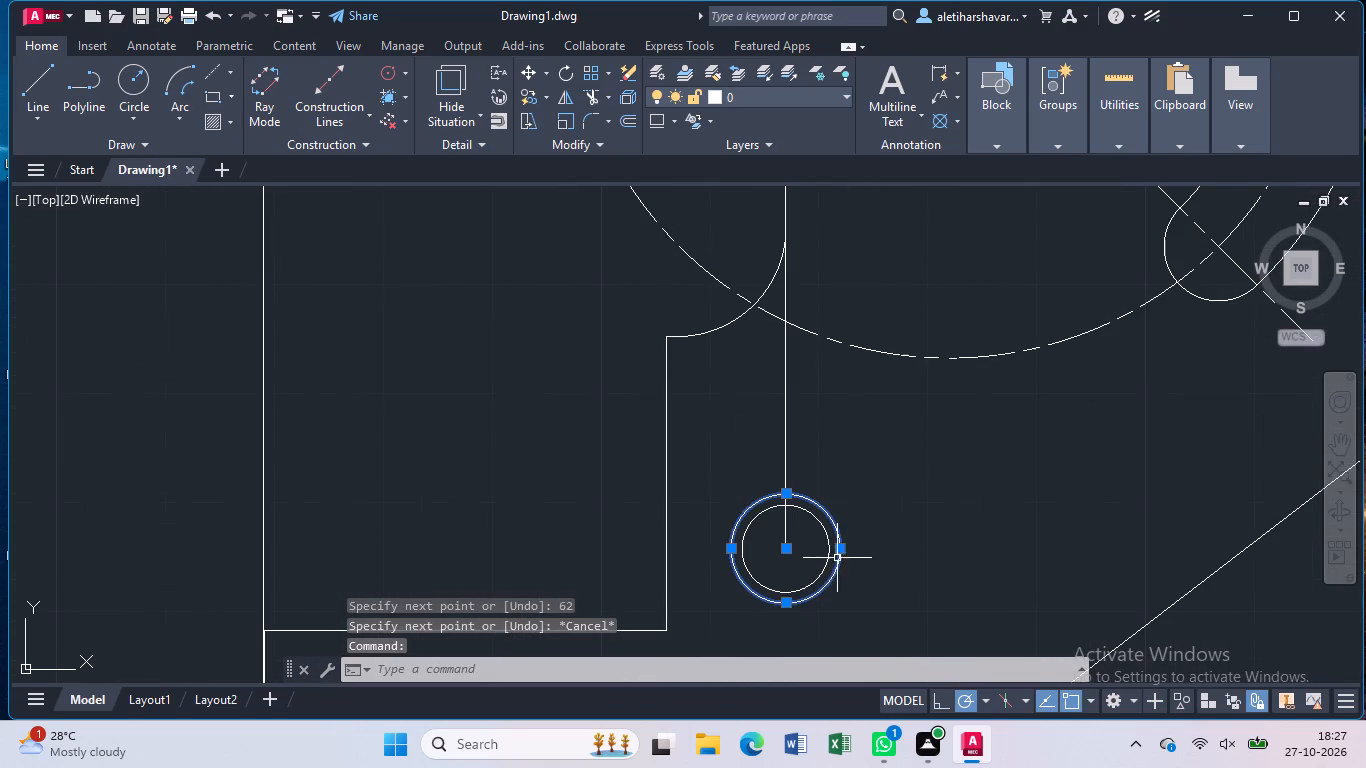
click(826, 567)
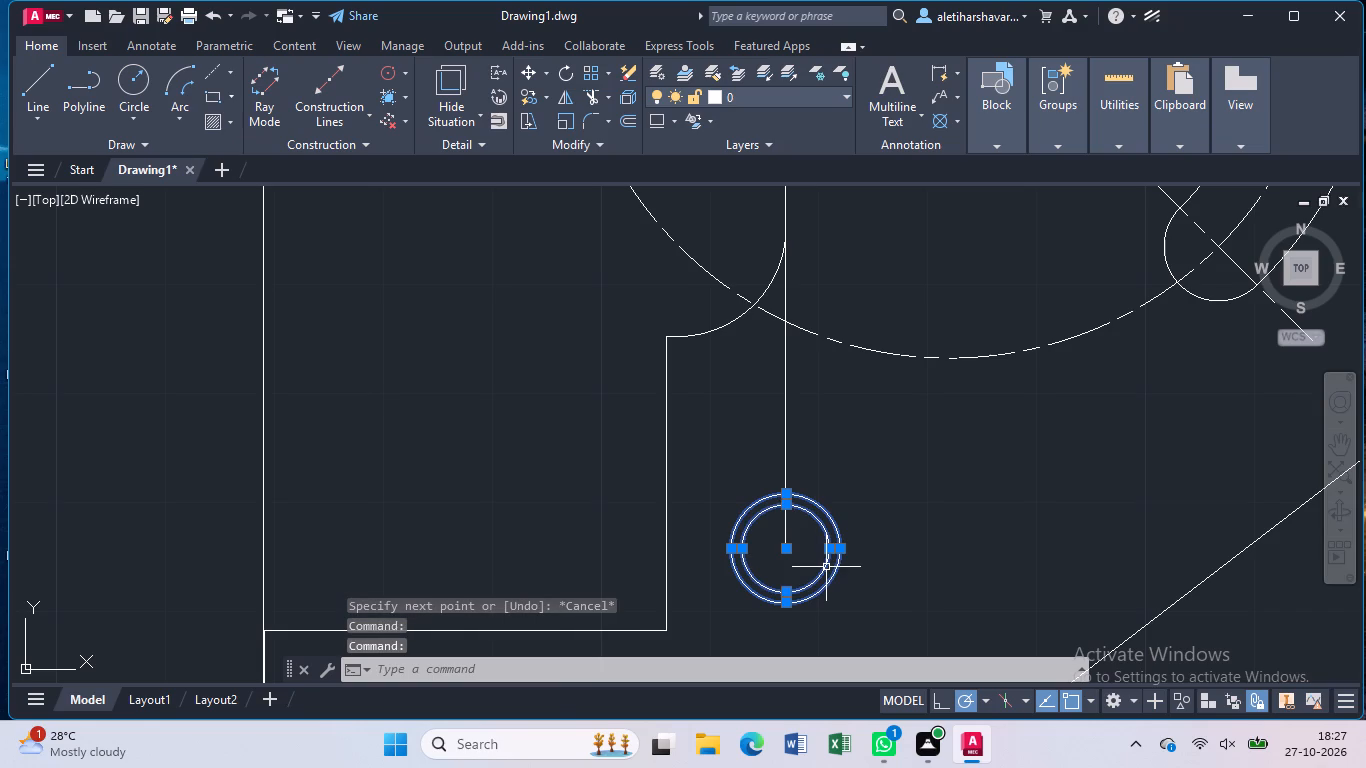
text(co)
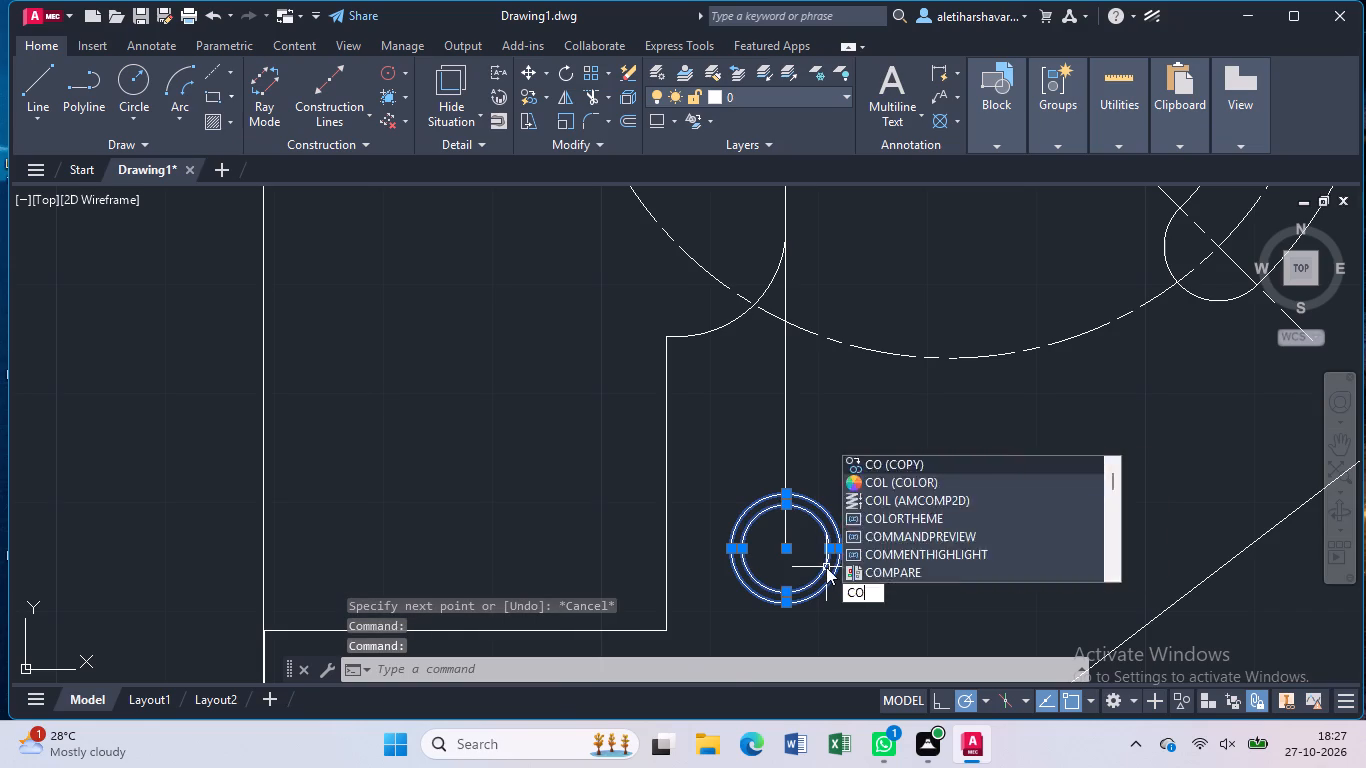
key(Return)
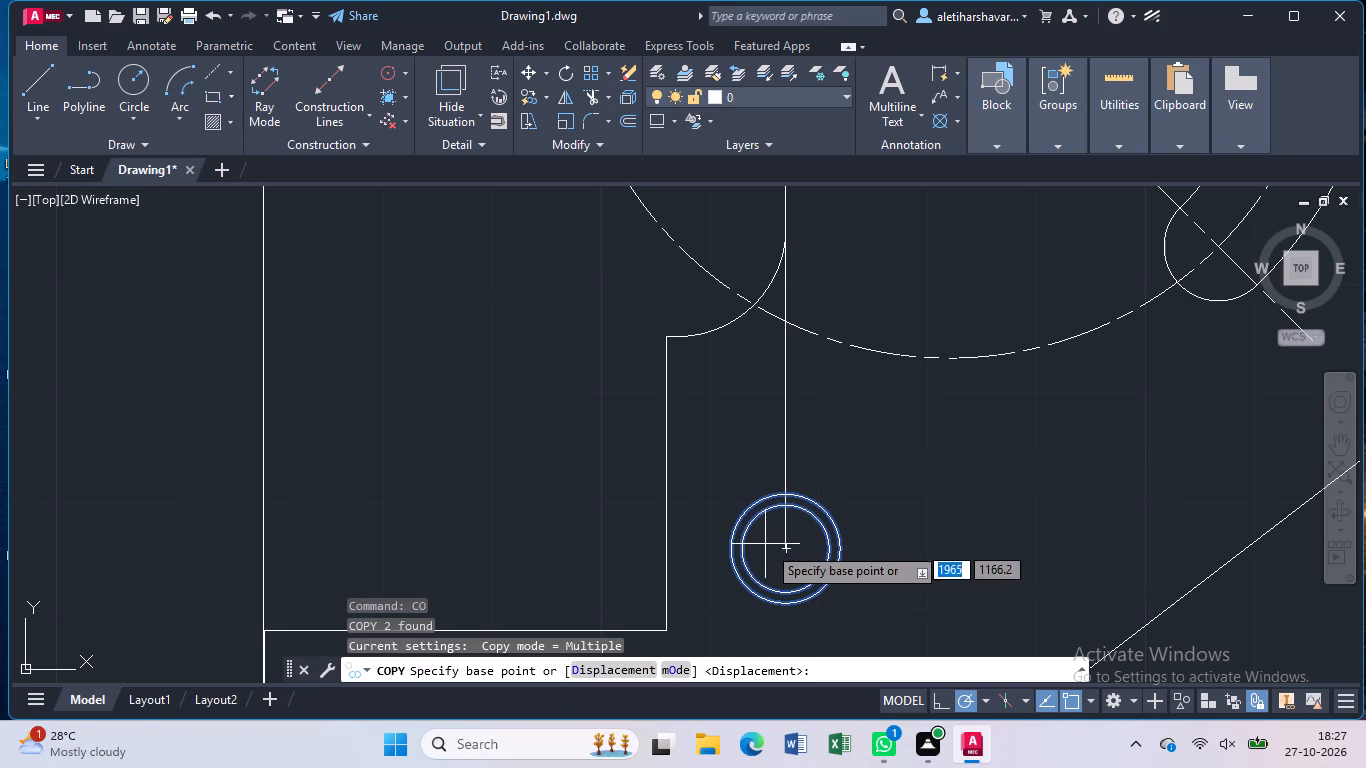
click(782, 548)
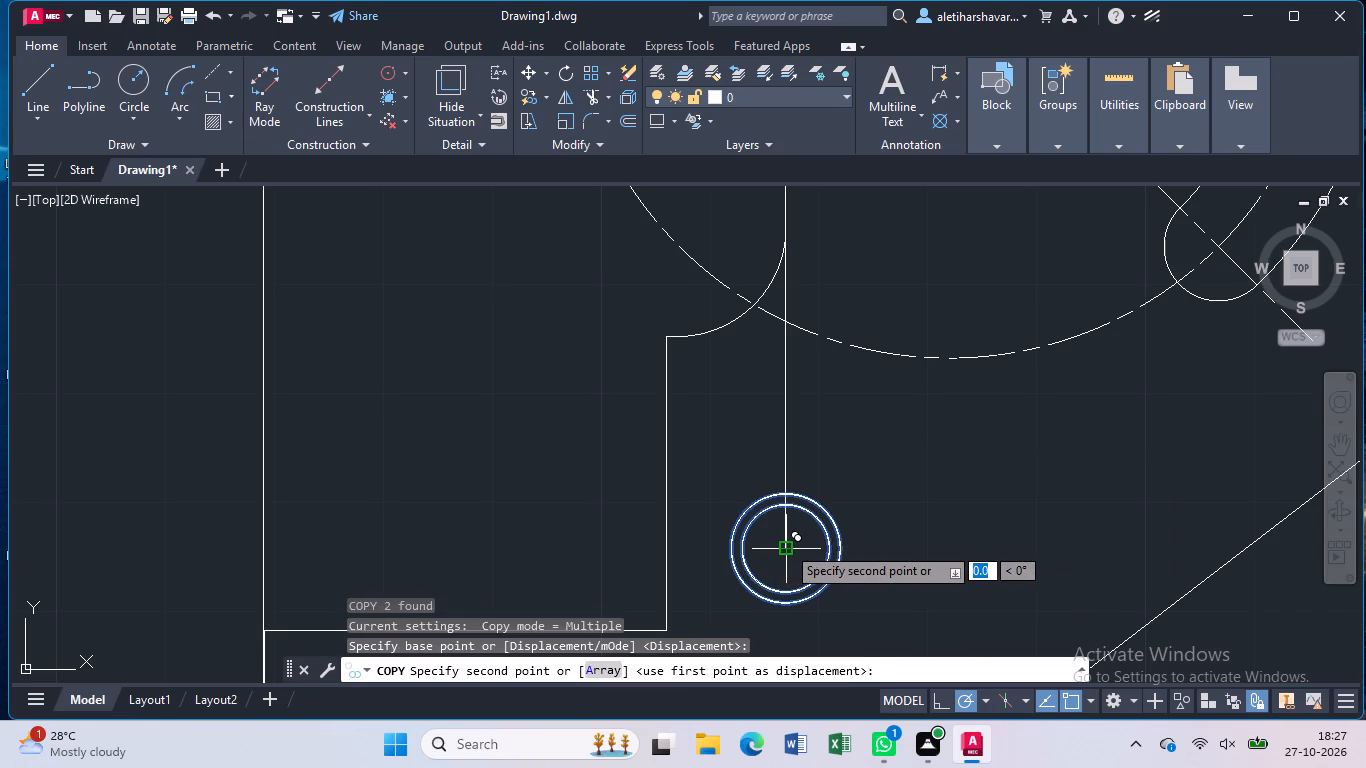
scroll(786, 545, down, 4)
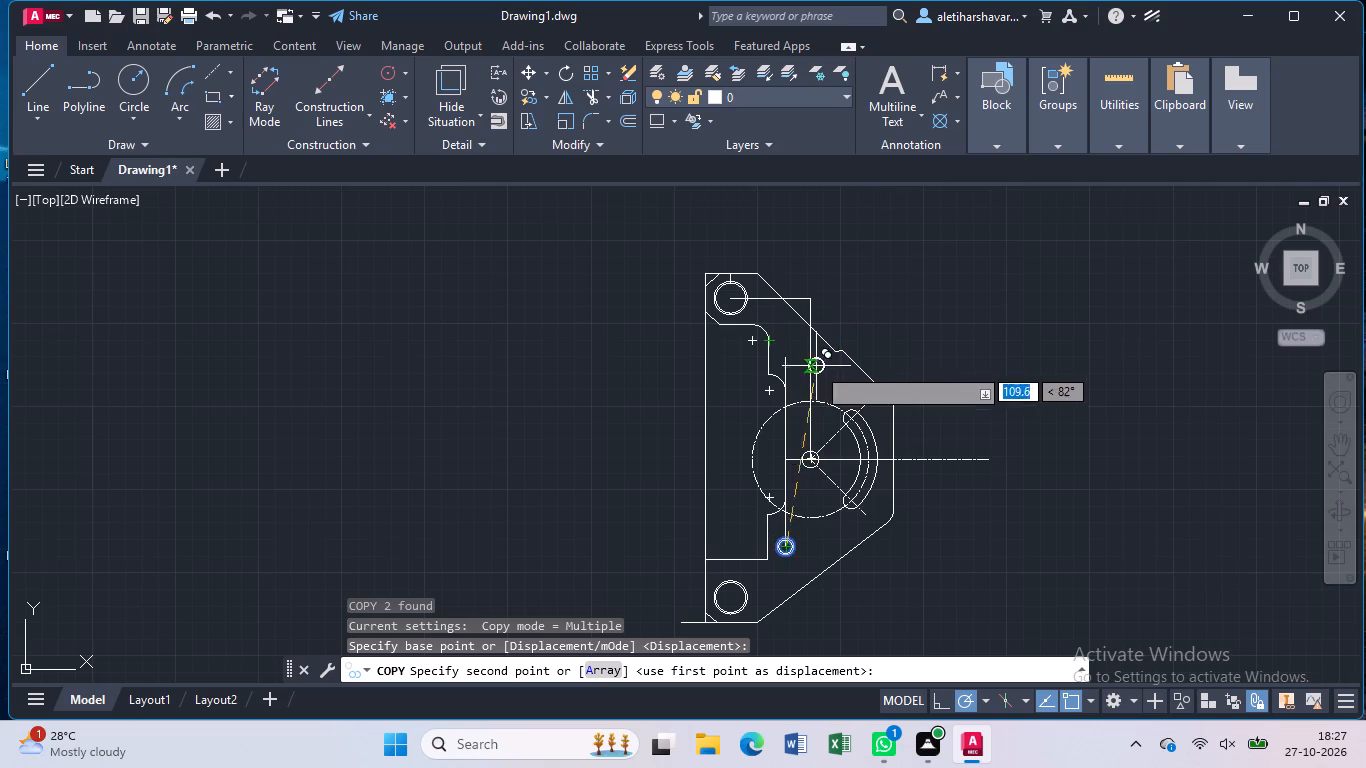
scroll(804, 353, up, 4)
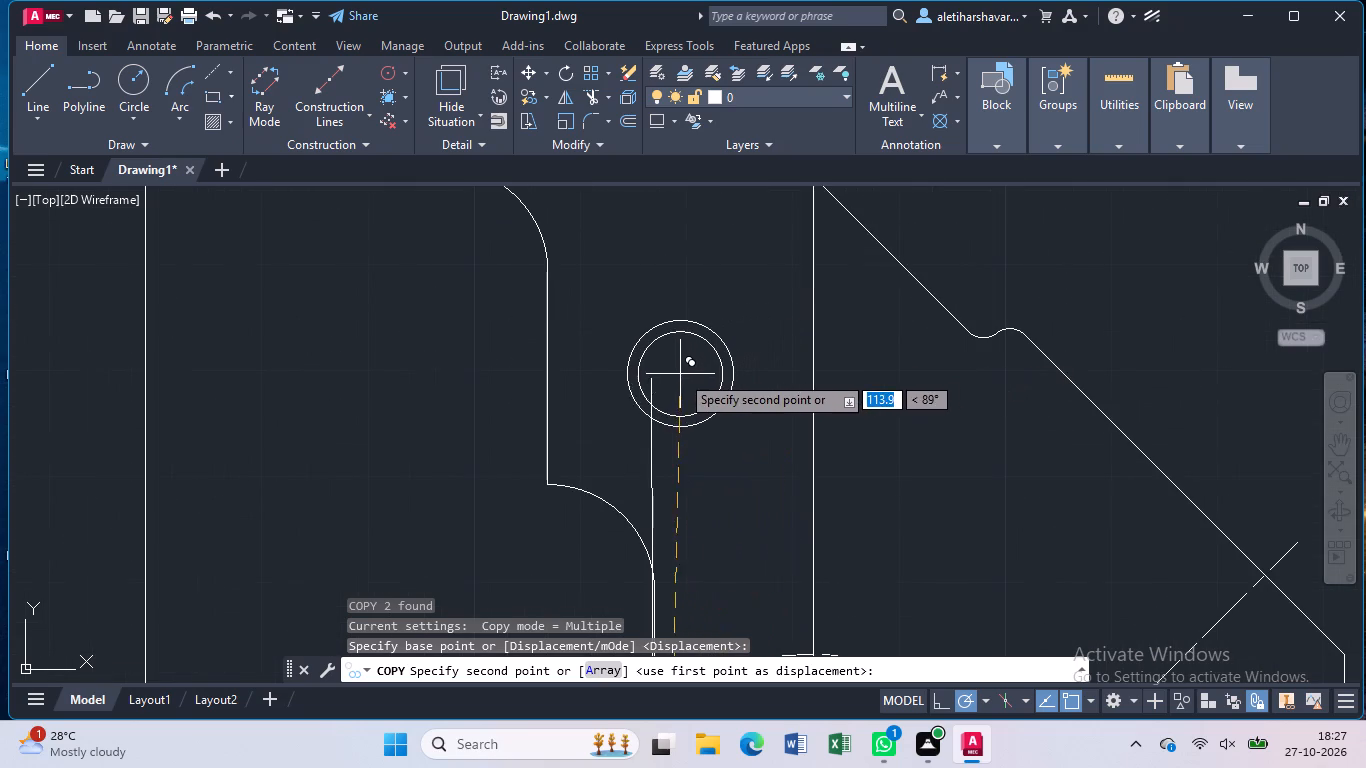
click(651, 381)
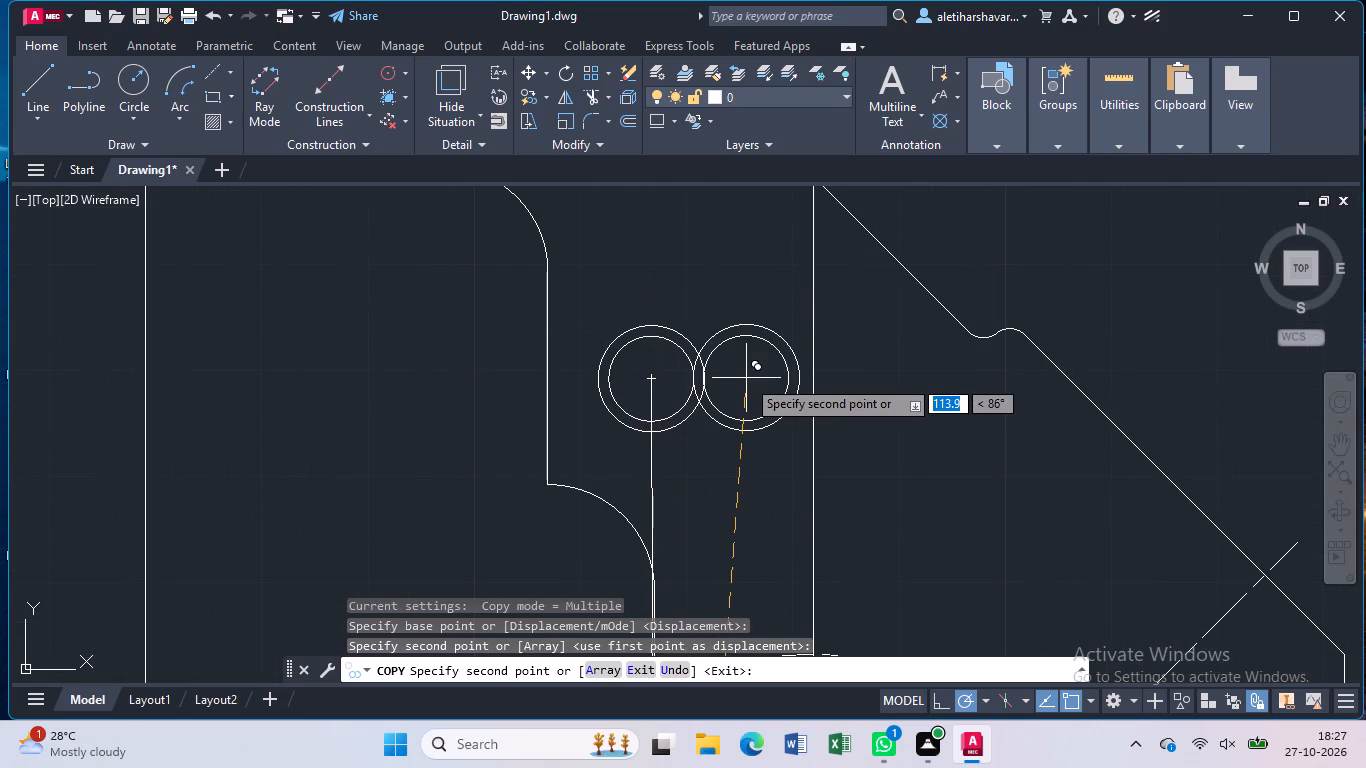
key(Escape)
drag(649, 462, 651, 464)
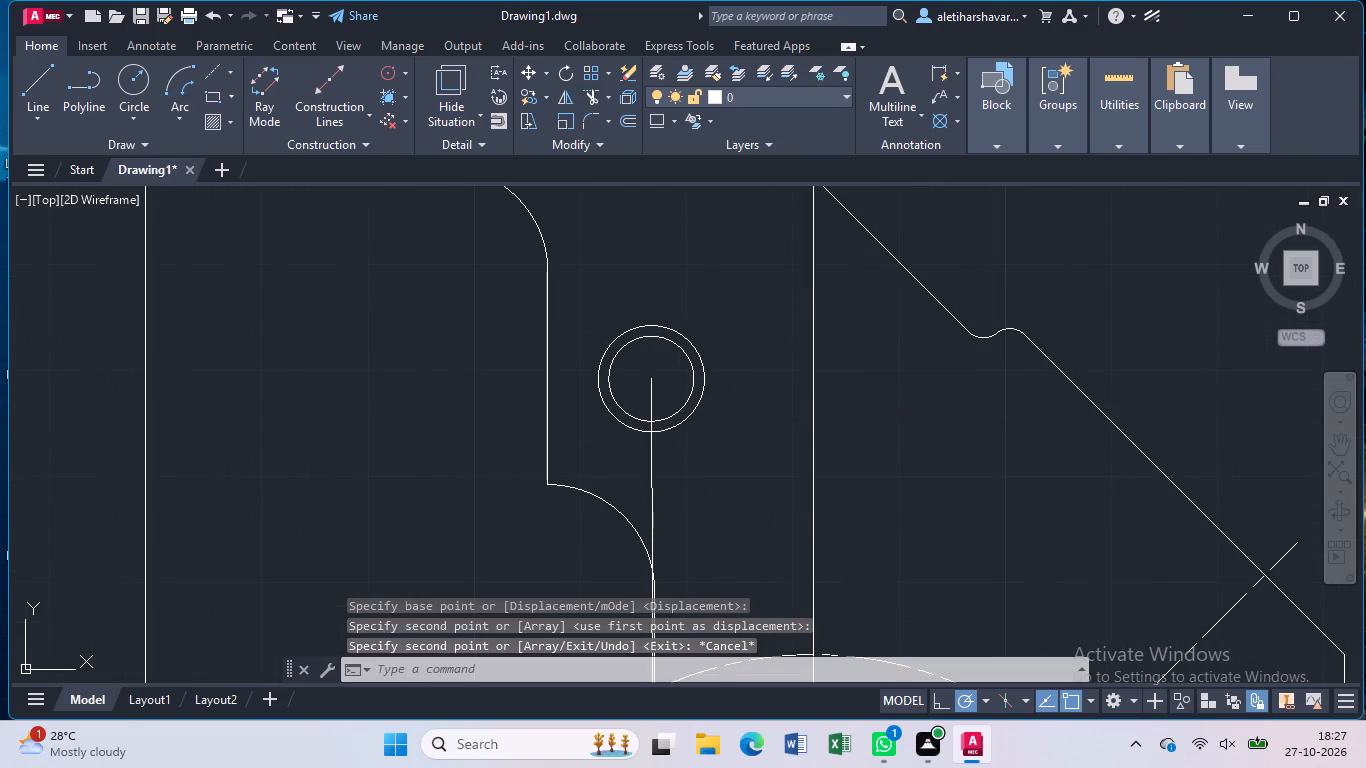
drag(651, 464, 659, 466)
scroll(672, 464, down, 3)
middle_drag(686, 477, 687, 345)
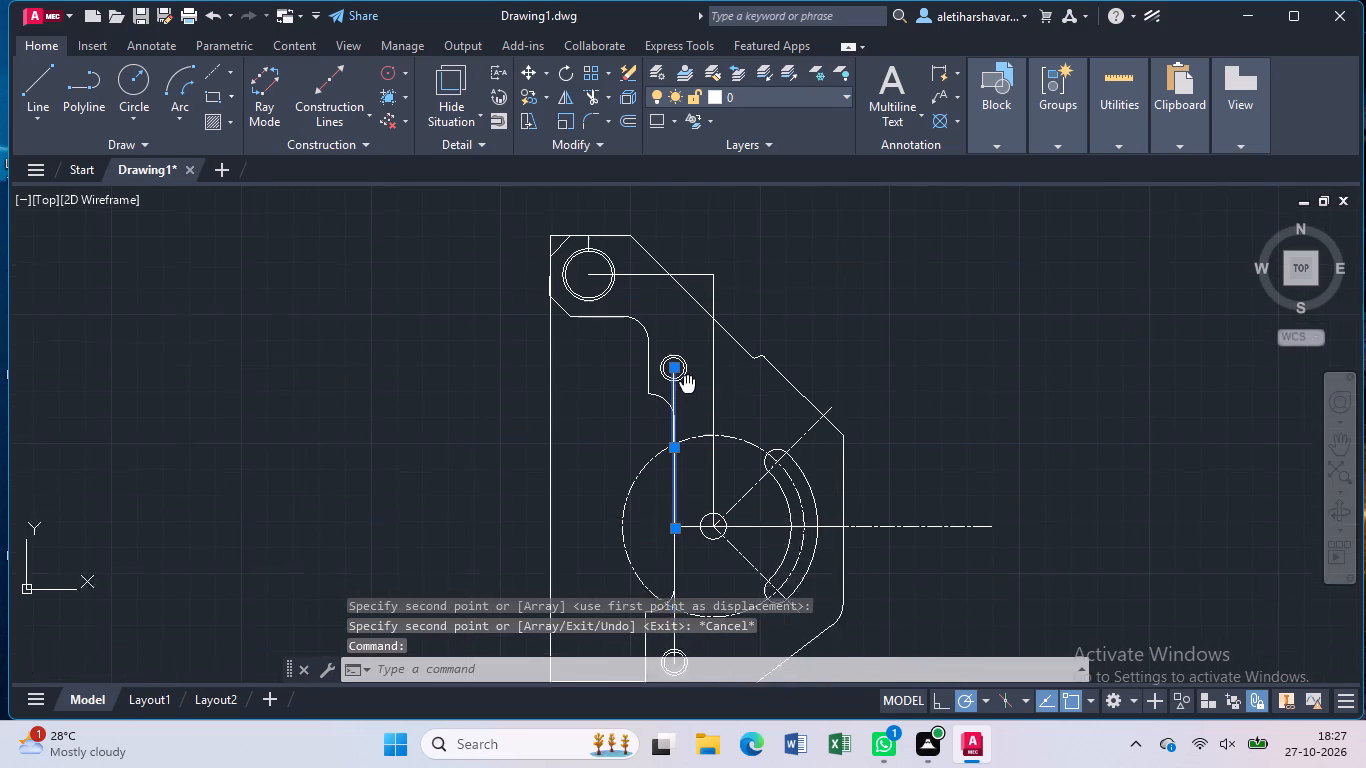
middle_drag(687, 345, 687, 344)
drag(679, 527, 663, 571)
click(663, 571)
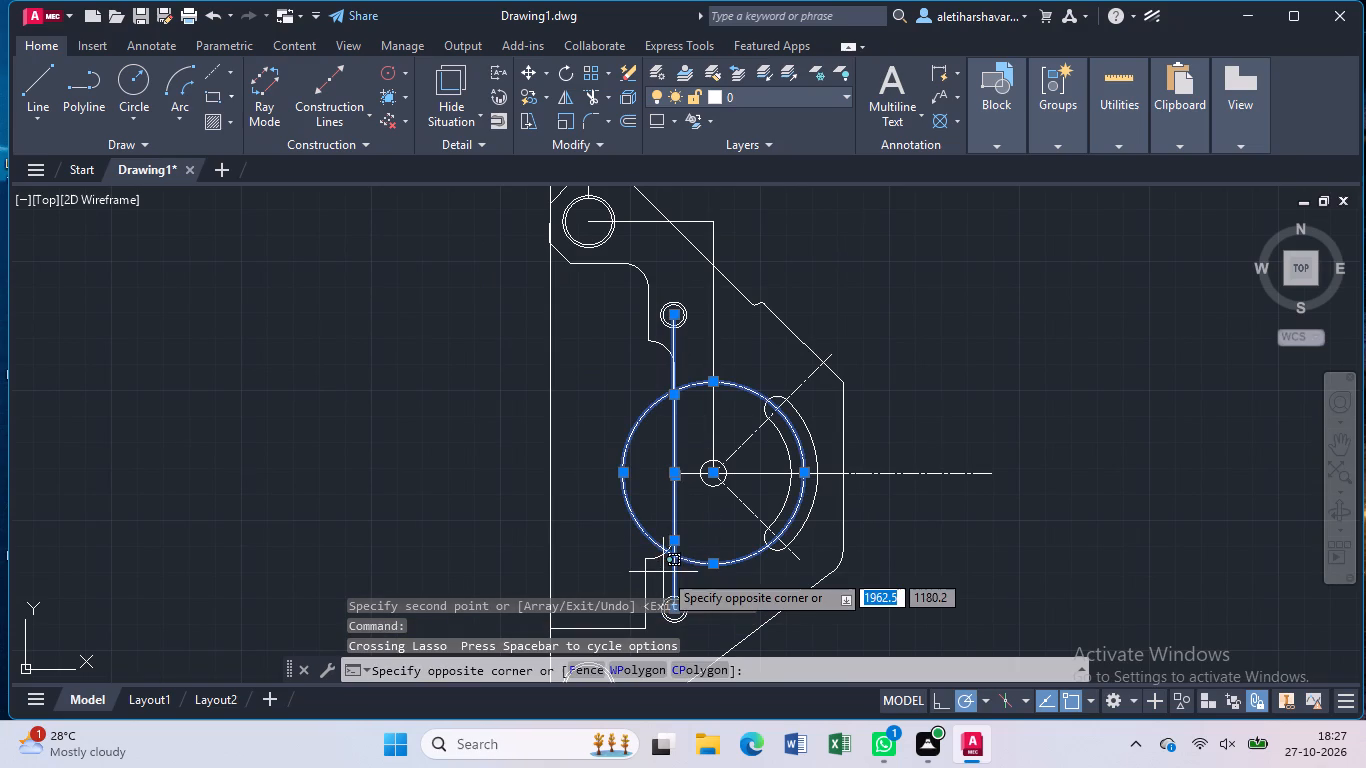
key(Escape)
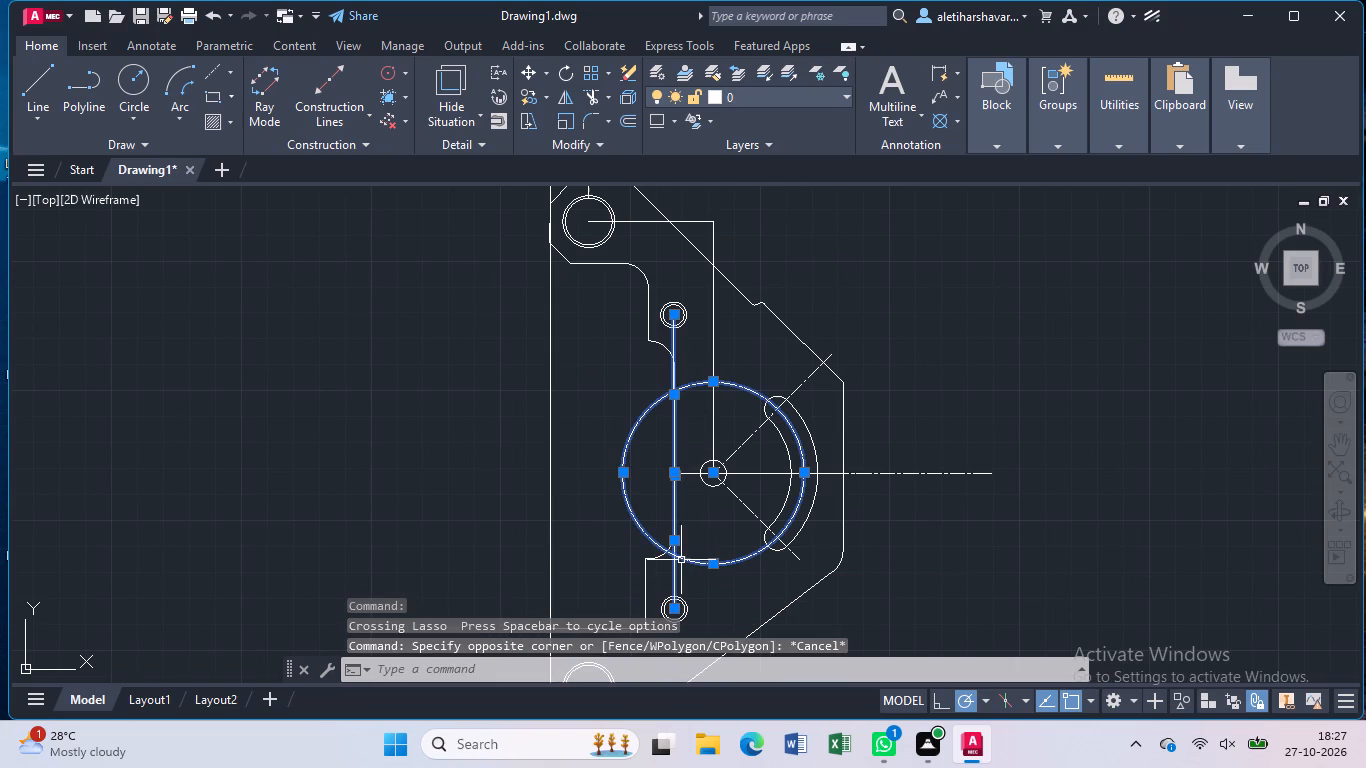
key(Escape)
Delete the two vertical construction lines joining the upper and lower pairs of small concentric circles.
click(674, 571)
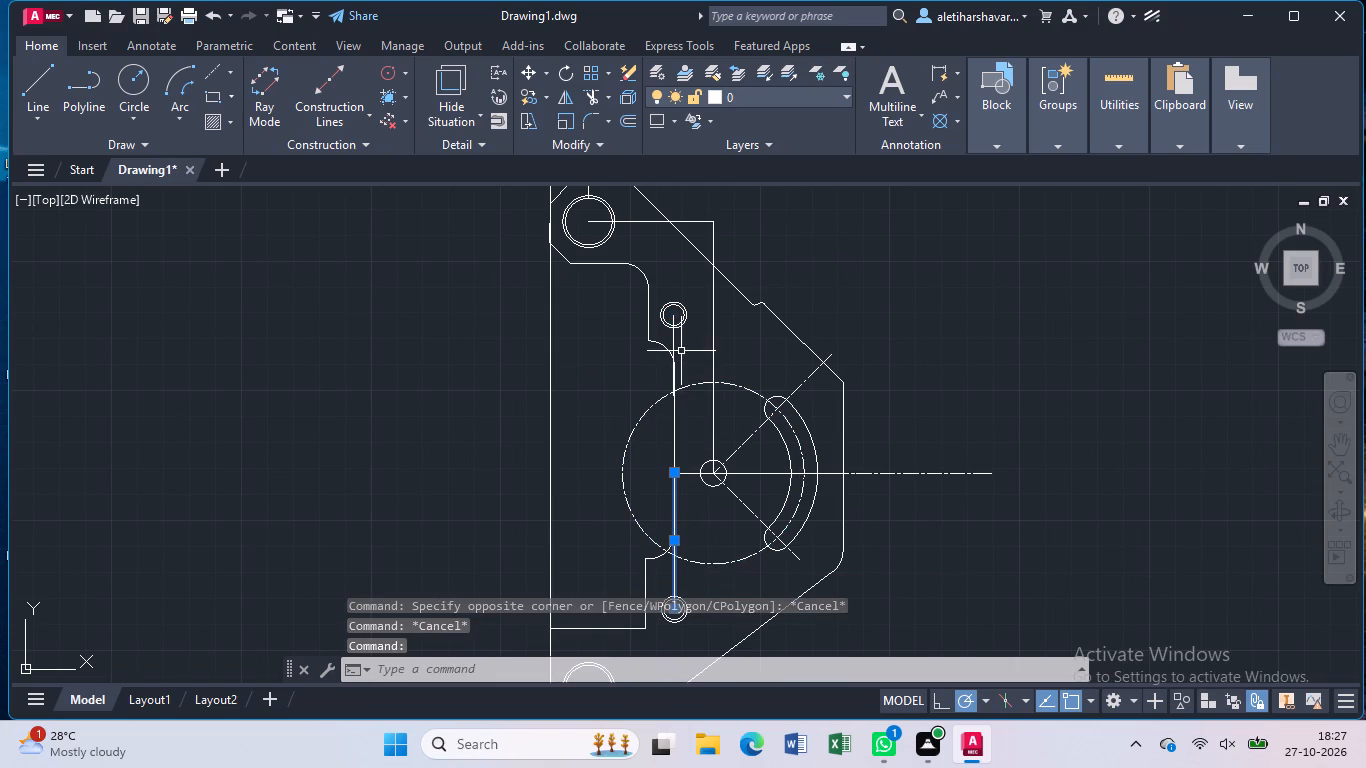
click(676, 348)
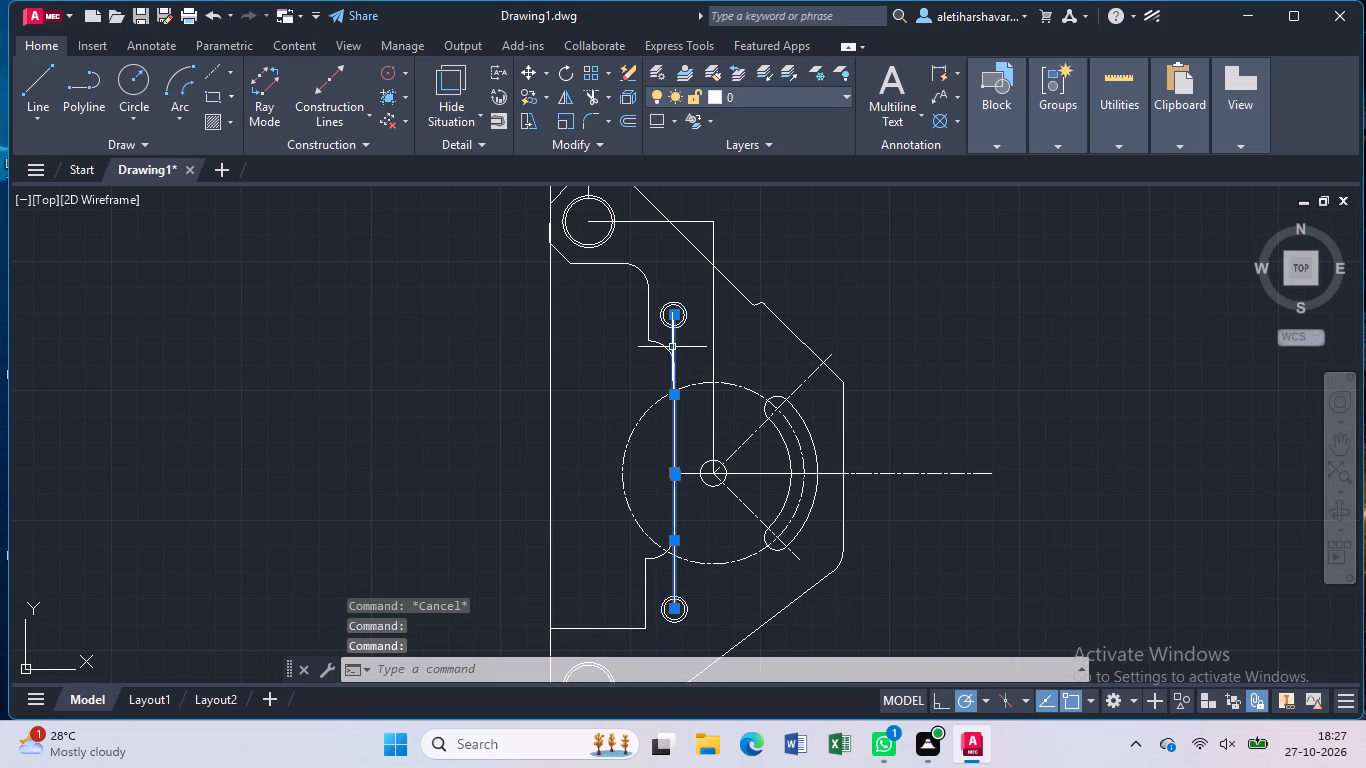
key(Delete)
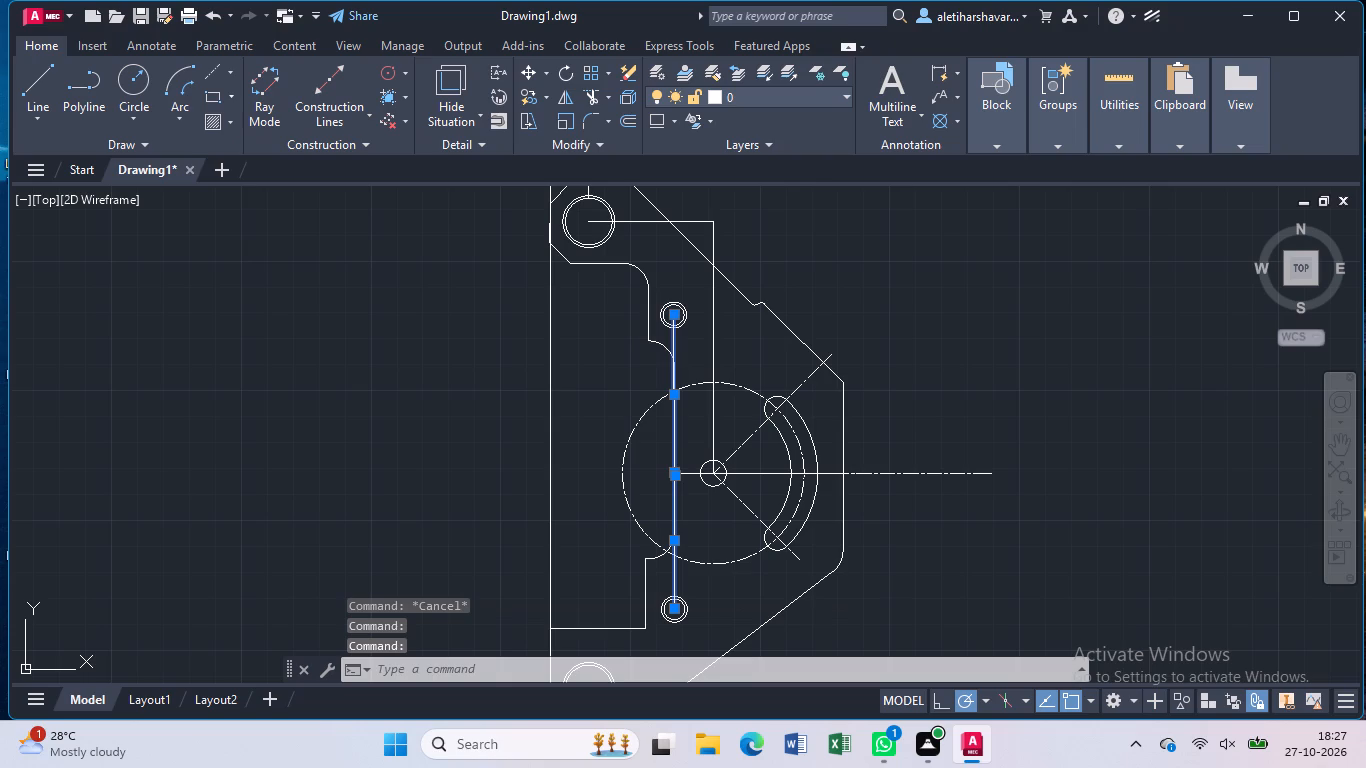
click(673, 347)
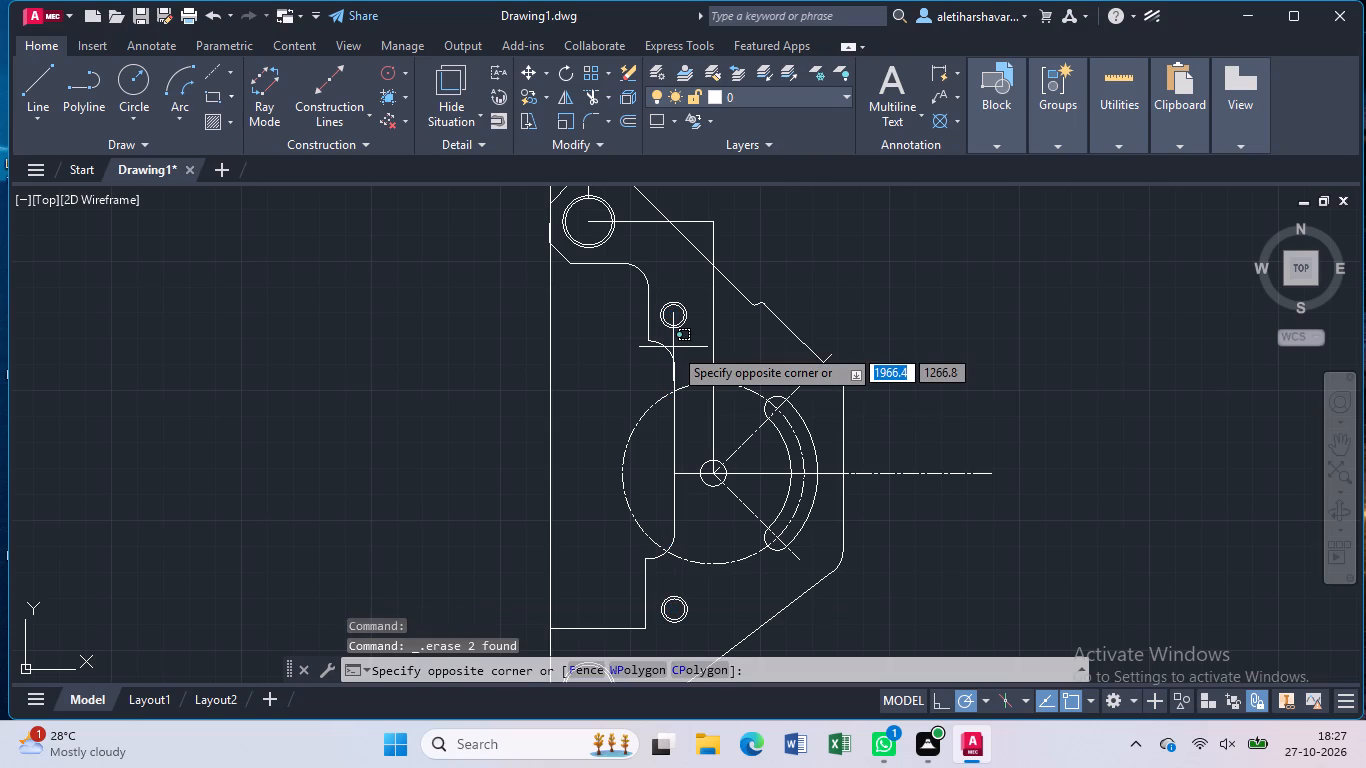
key(Escape)
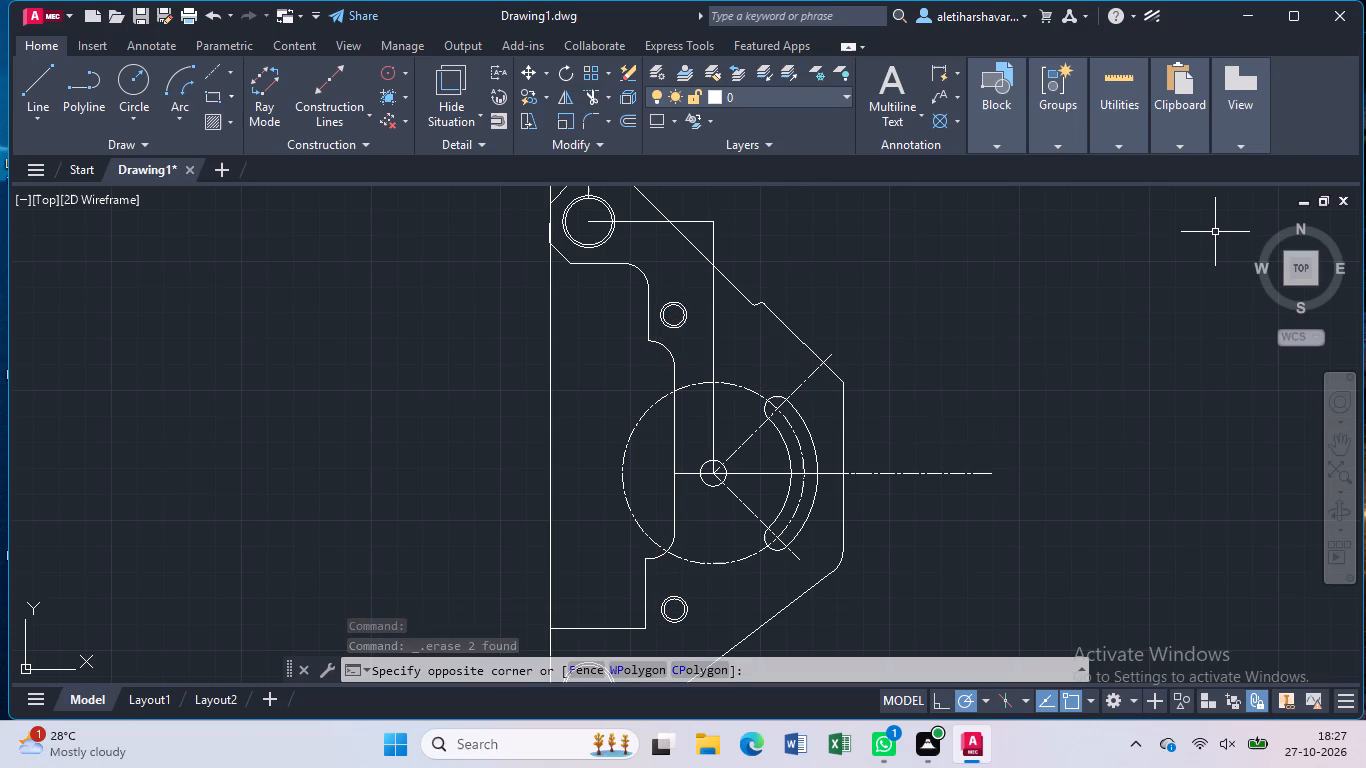
Draw a diagonal line about 14.2 units long at 225° from the lower step's horizontal edge past the plate's left edge.
scroll(1215, 232, down, 2)
scroll(1170, 307, up, 1)
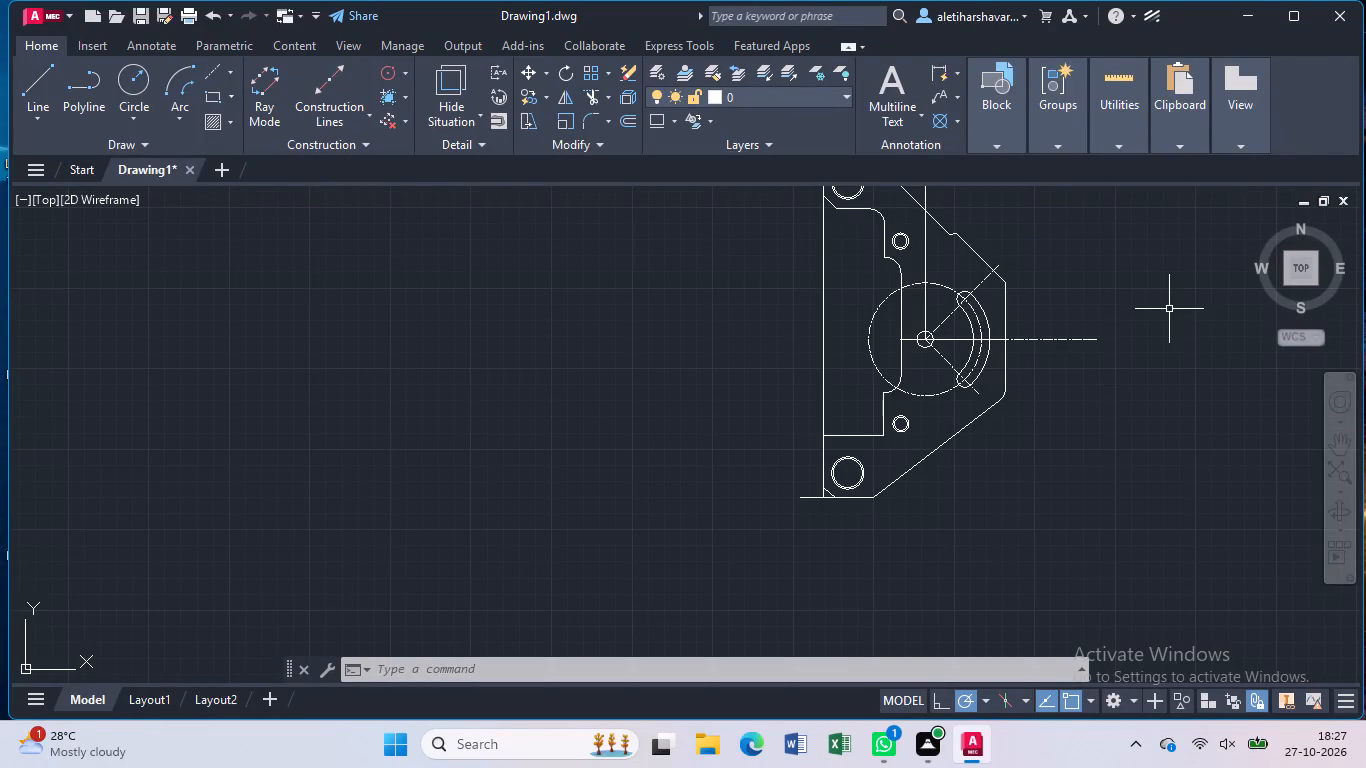
scroll(1039, 309, up, 2)
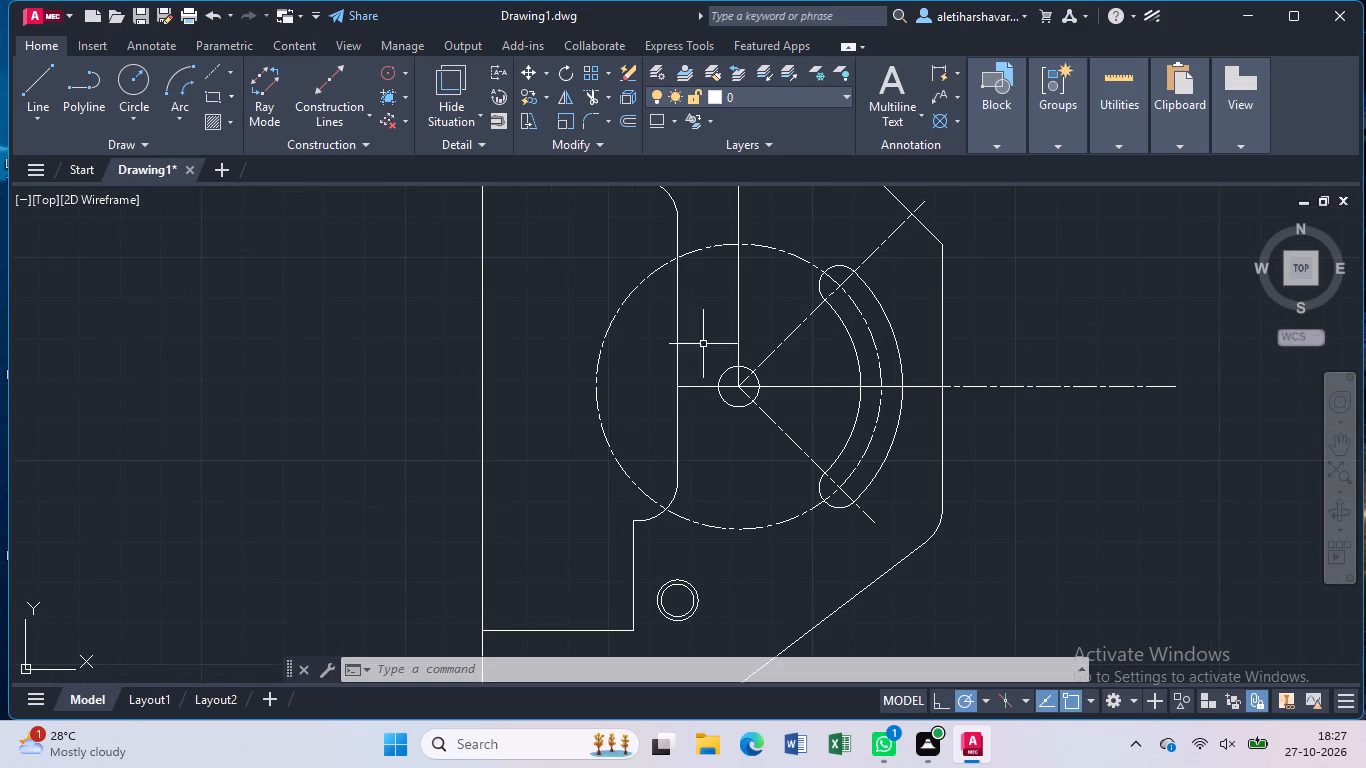
middle_drag(568, 530, 562, 378)
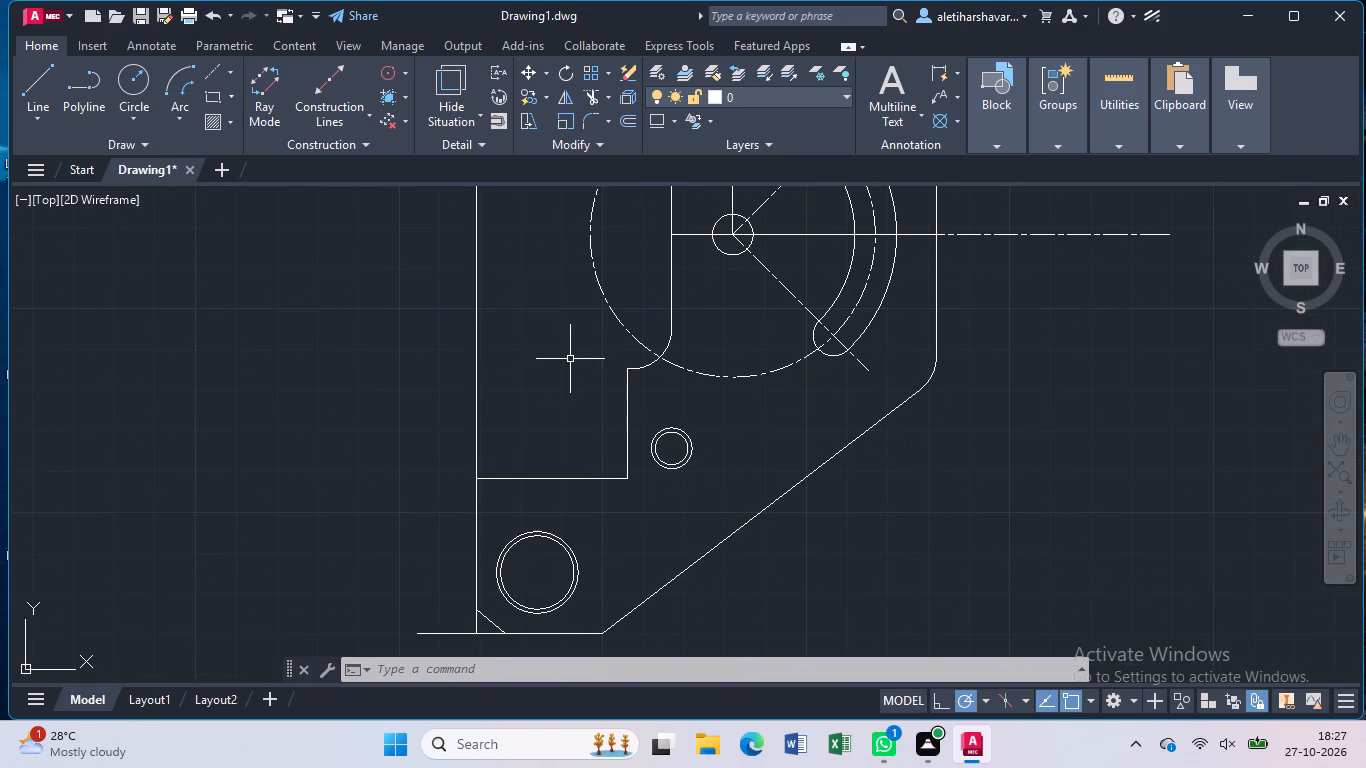
key(l)
key(Return)
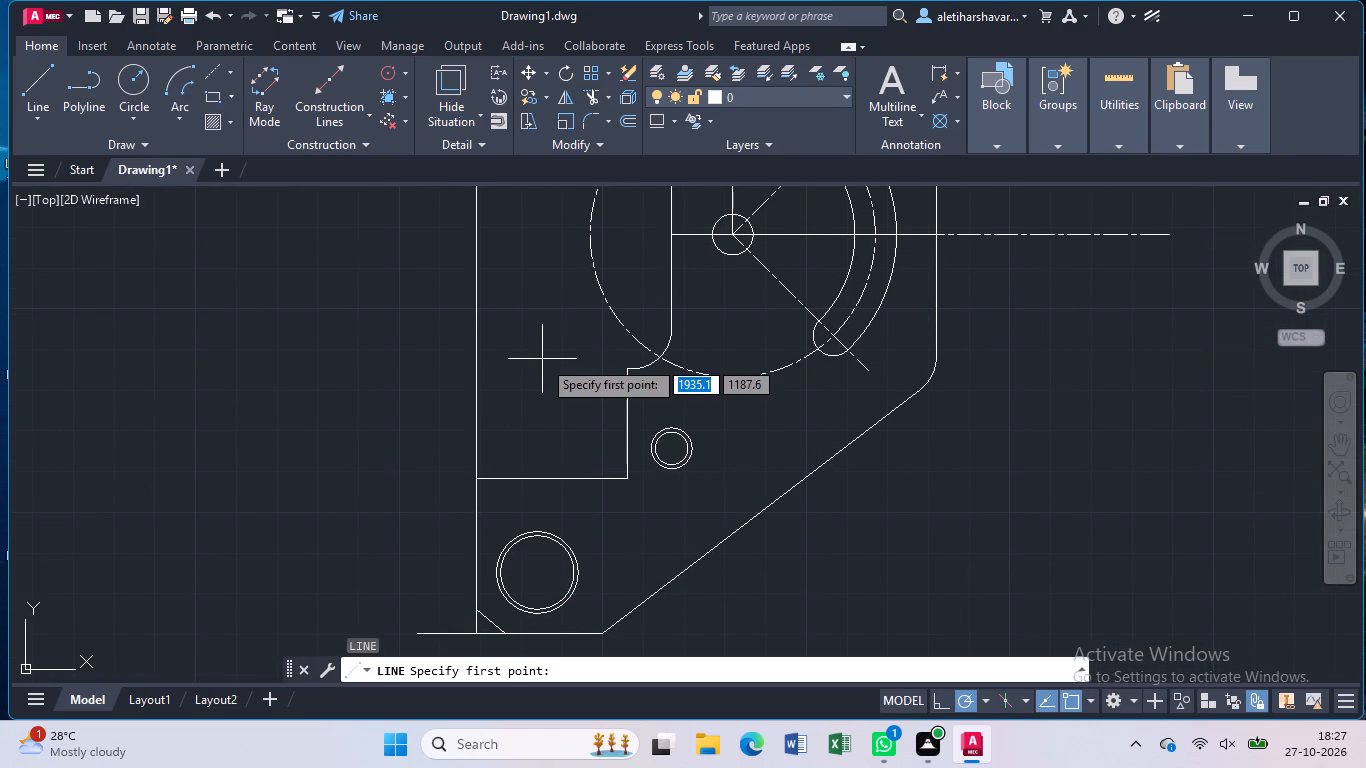
click(503, 479)
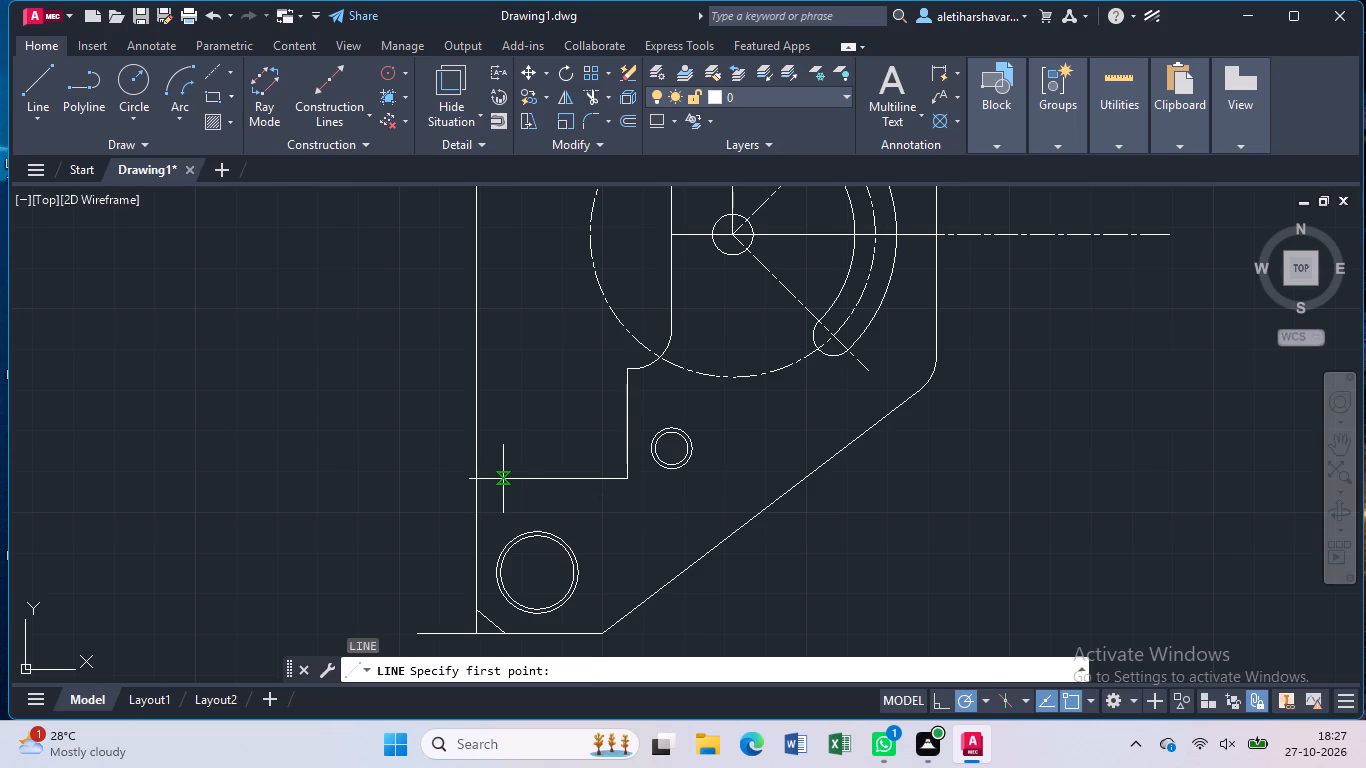
click(461, 519)
key(Escape)
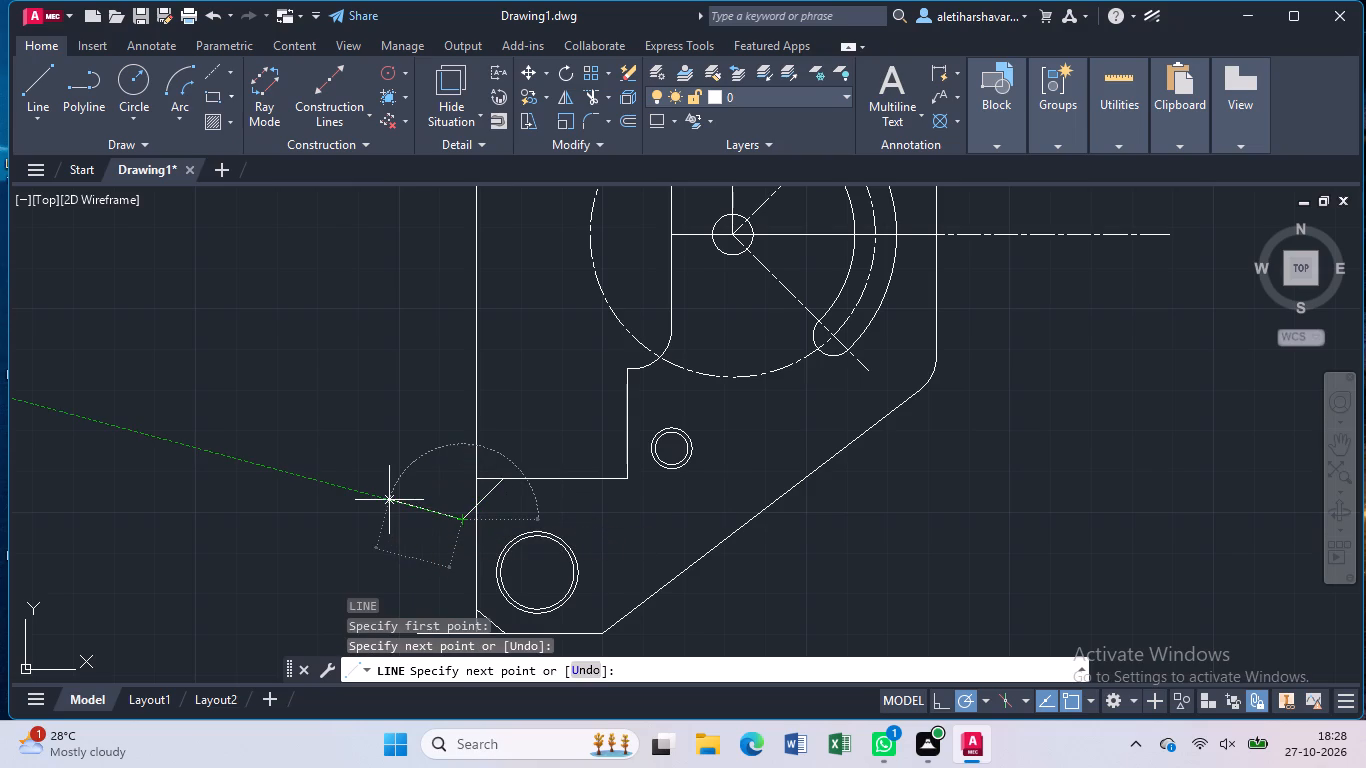
Trim the horizontal edge, left edge and diagonal overhang outside the new diagonal to form a chamfer above the lower large circles.
text(tr)
key(Return)
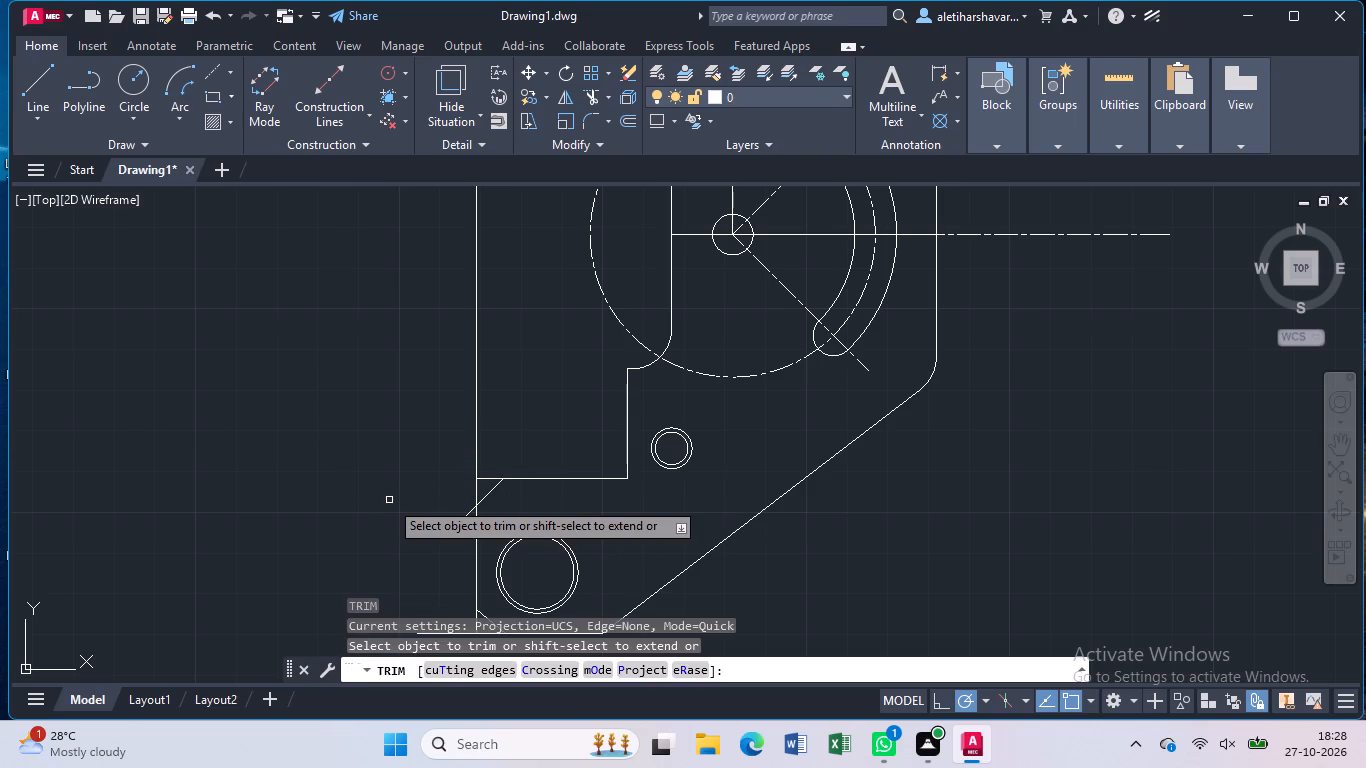
click(491, 479)
click(475, 491)
click(477, 492)
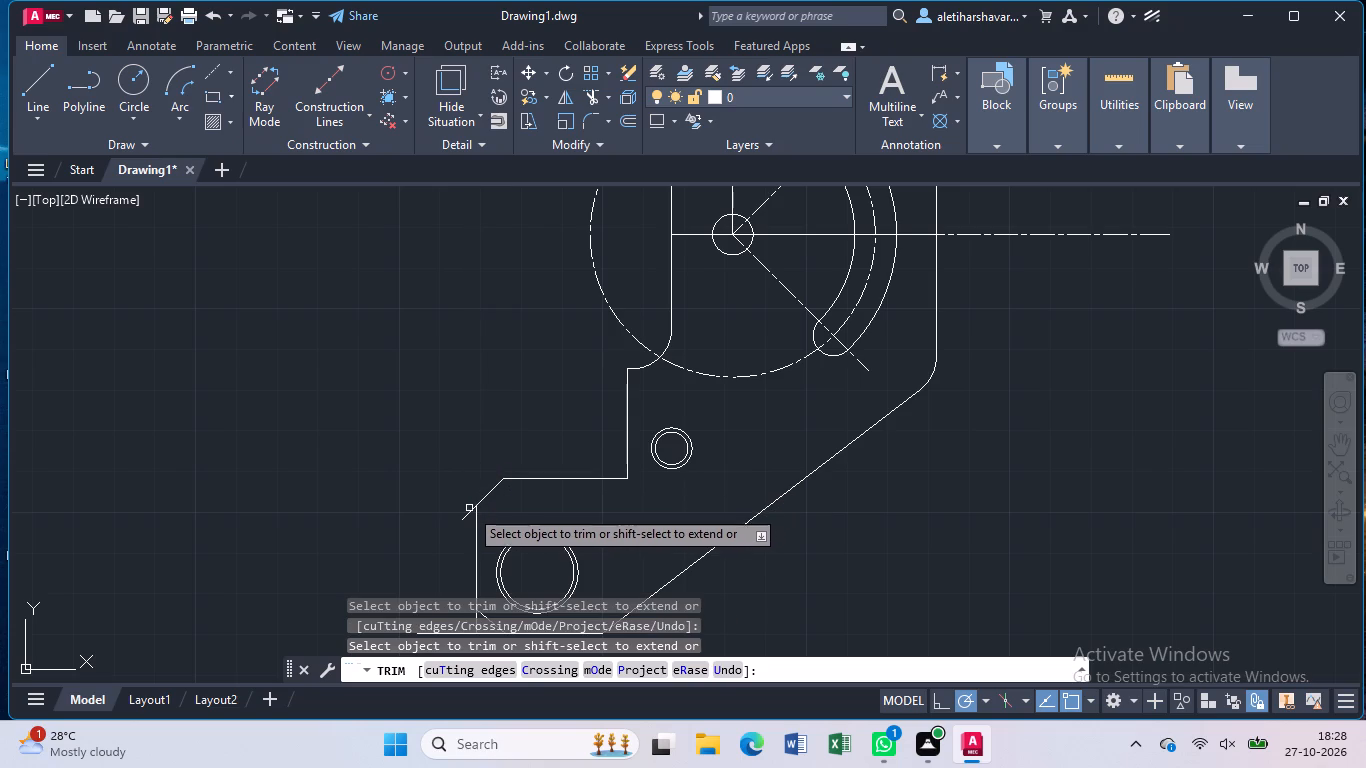
click(468, 512)
Trim the left edge and bottom edge beyond the existing chamfer at the plate's bottom-left corner.
scroll(460, 525, down, 2)
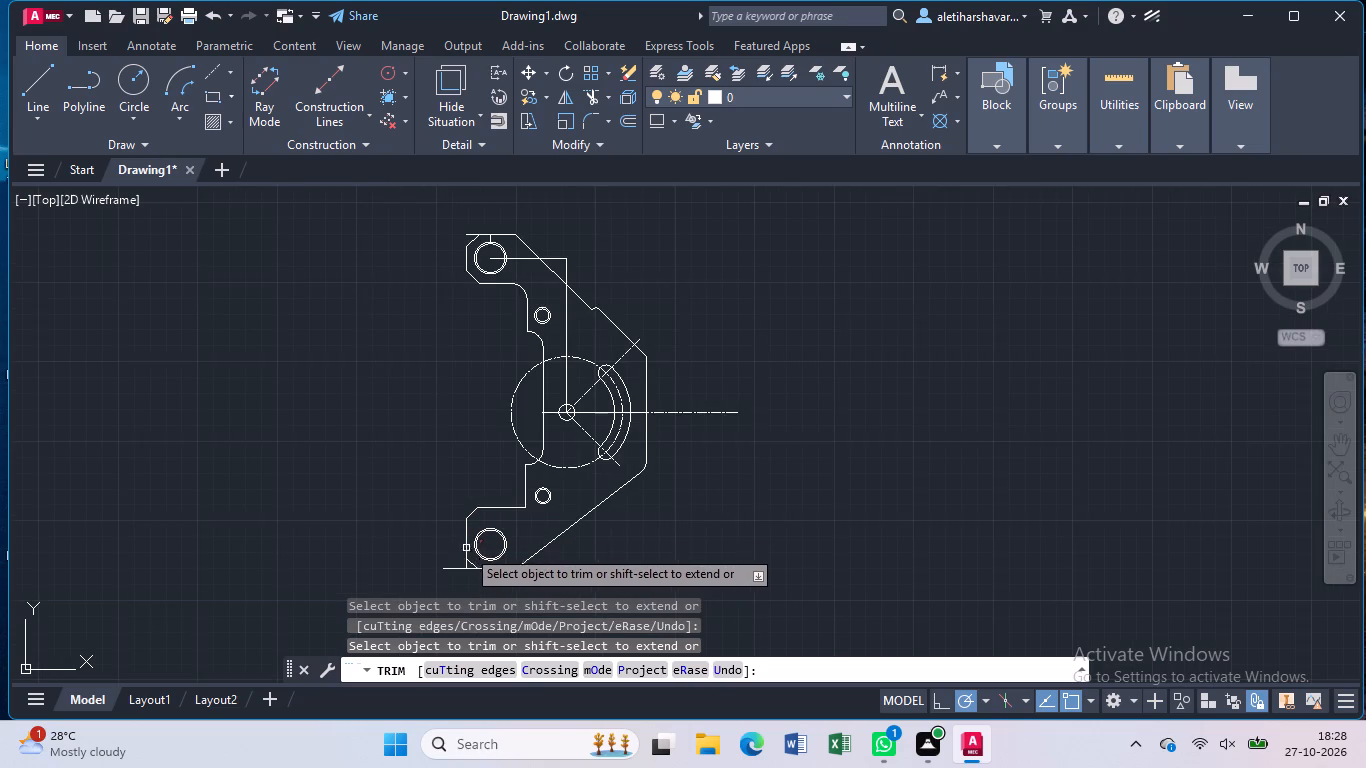
scroll(476, 566, up, 2)
middle_drag(480, 593, 474, 545)
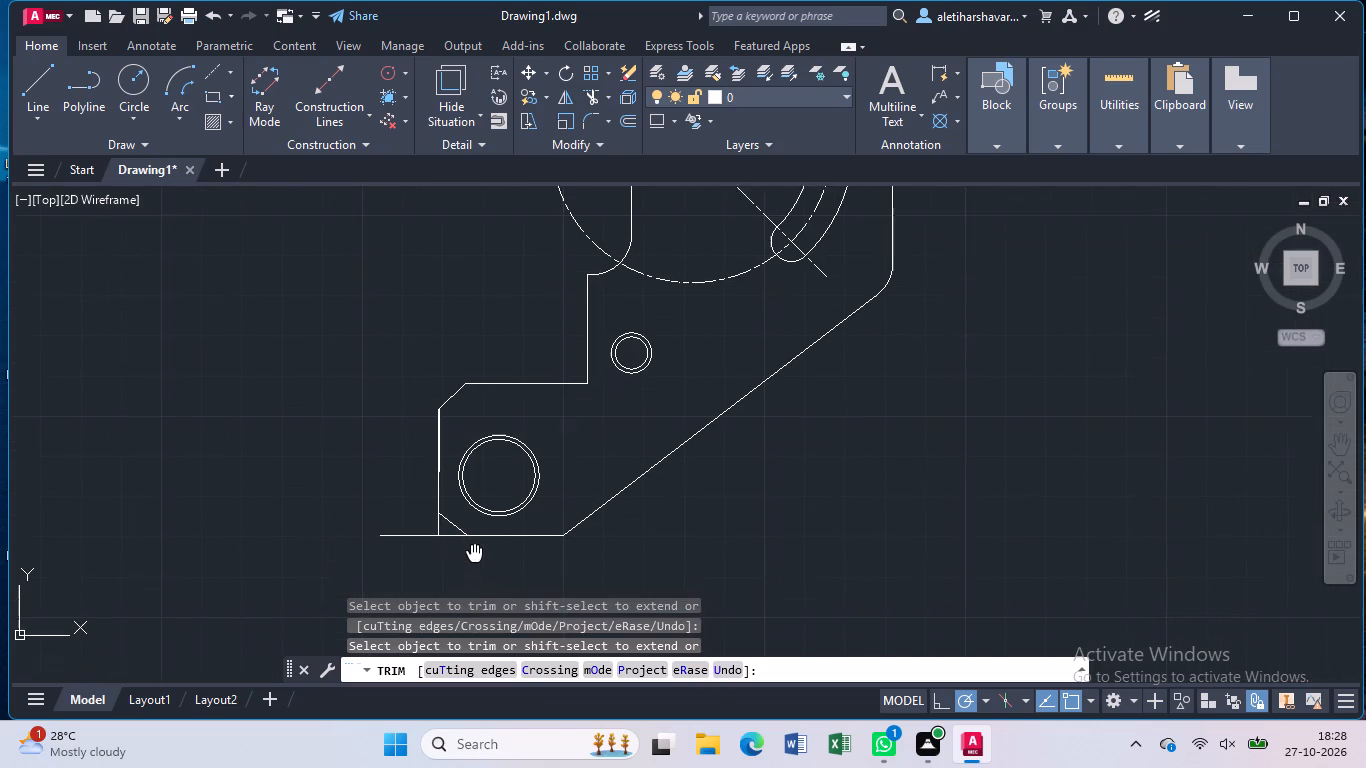
middle_drag(474, 545, 474, 512)
scroll(465, 491, up, 2)
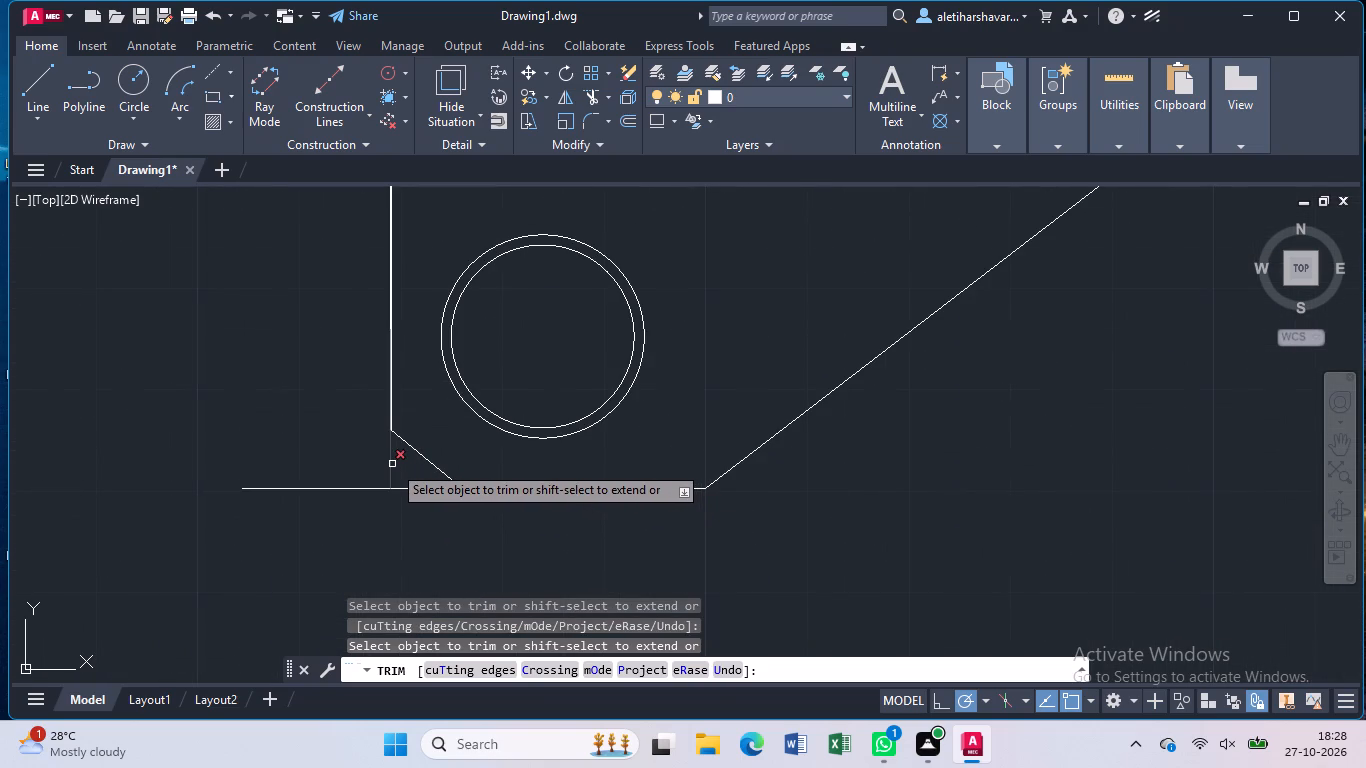
click(390, 463)
click(378, 487)
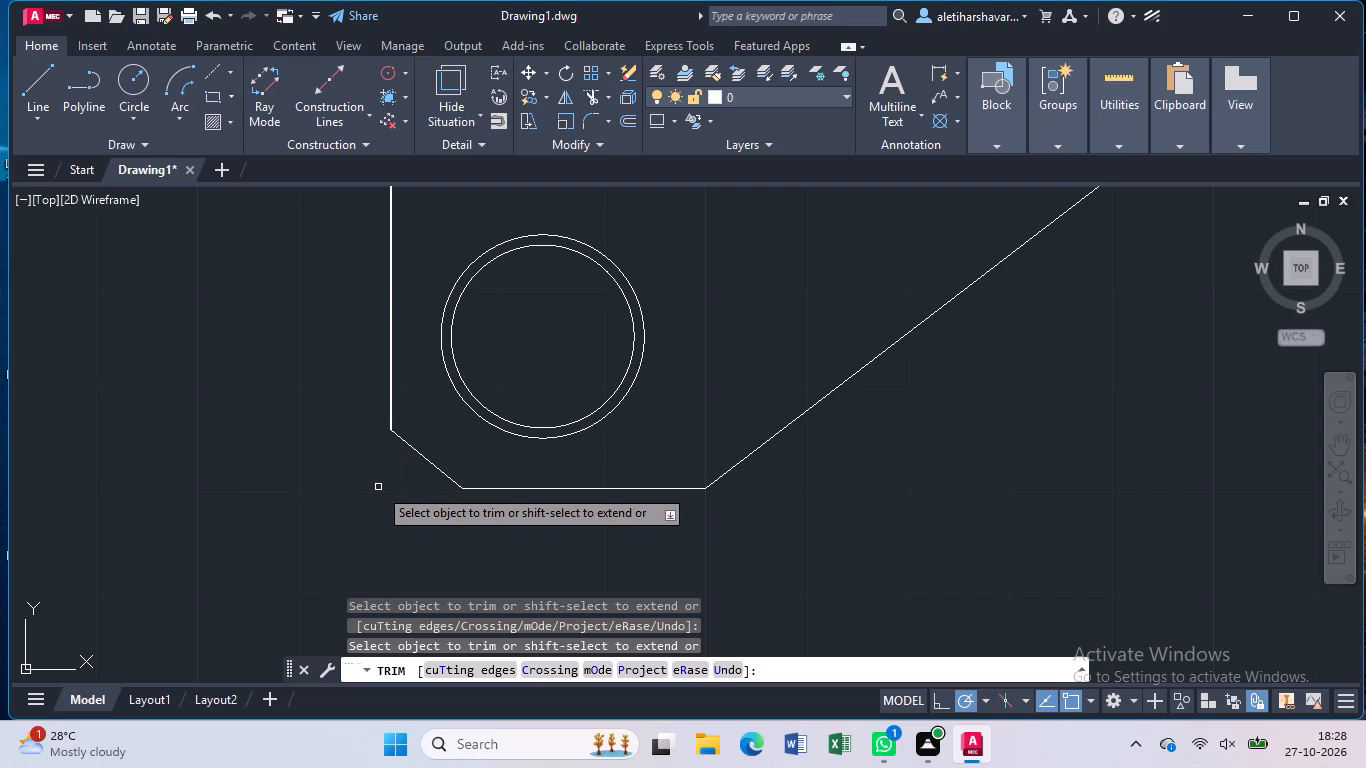
key(Escape)
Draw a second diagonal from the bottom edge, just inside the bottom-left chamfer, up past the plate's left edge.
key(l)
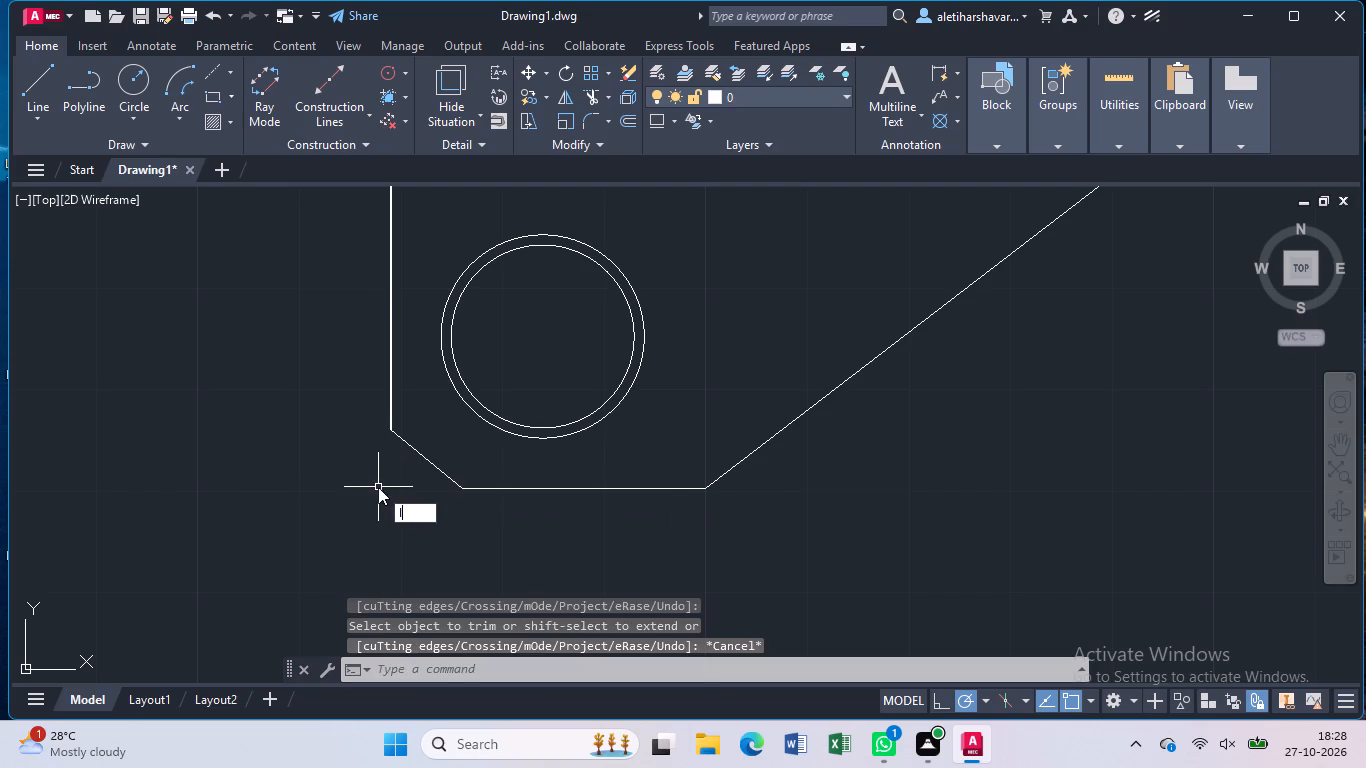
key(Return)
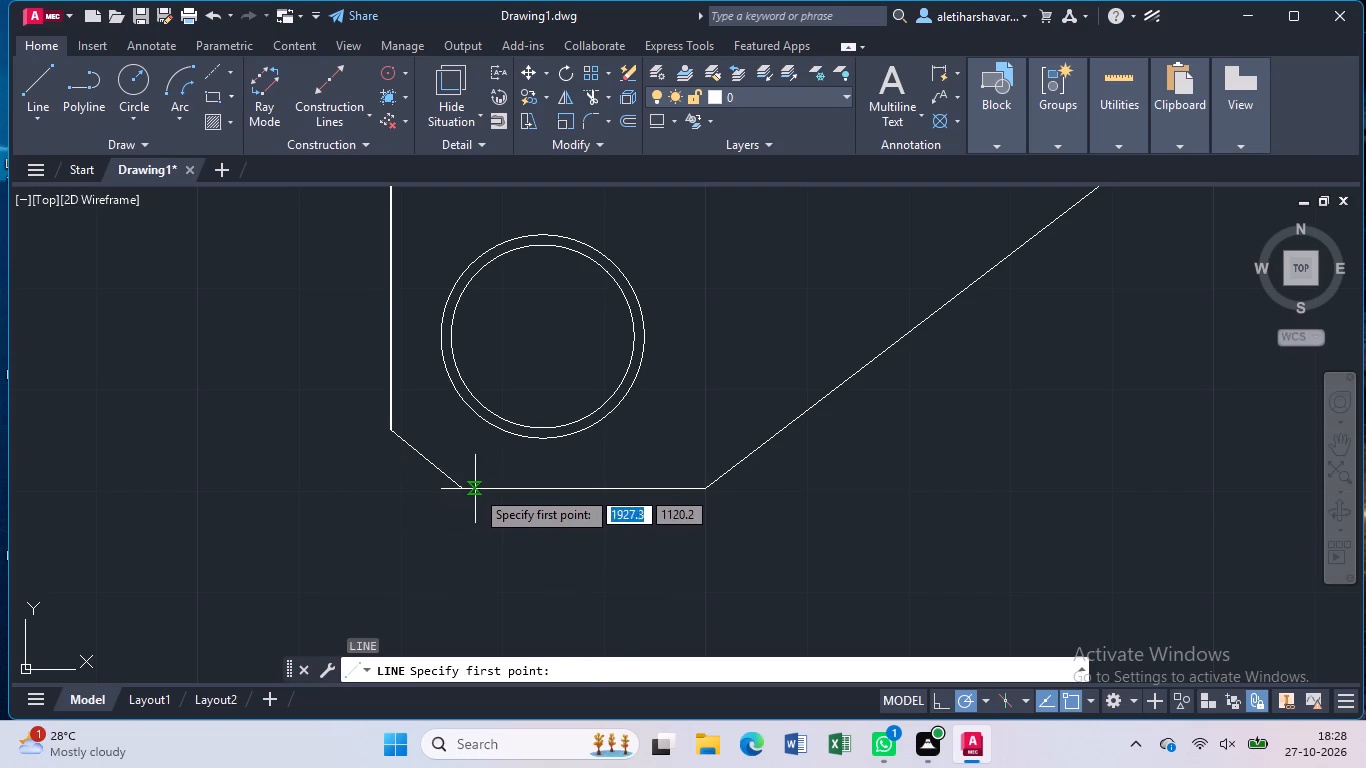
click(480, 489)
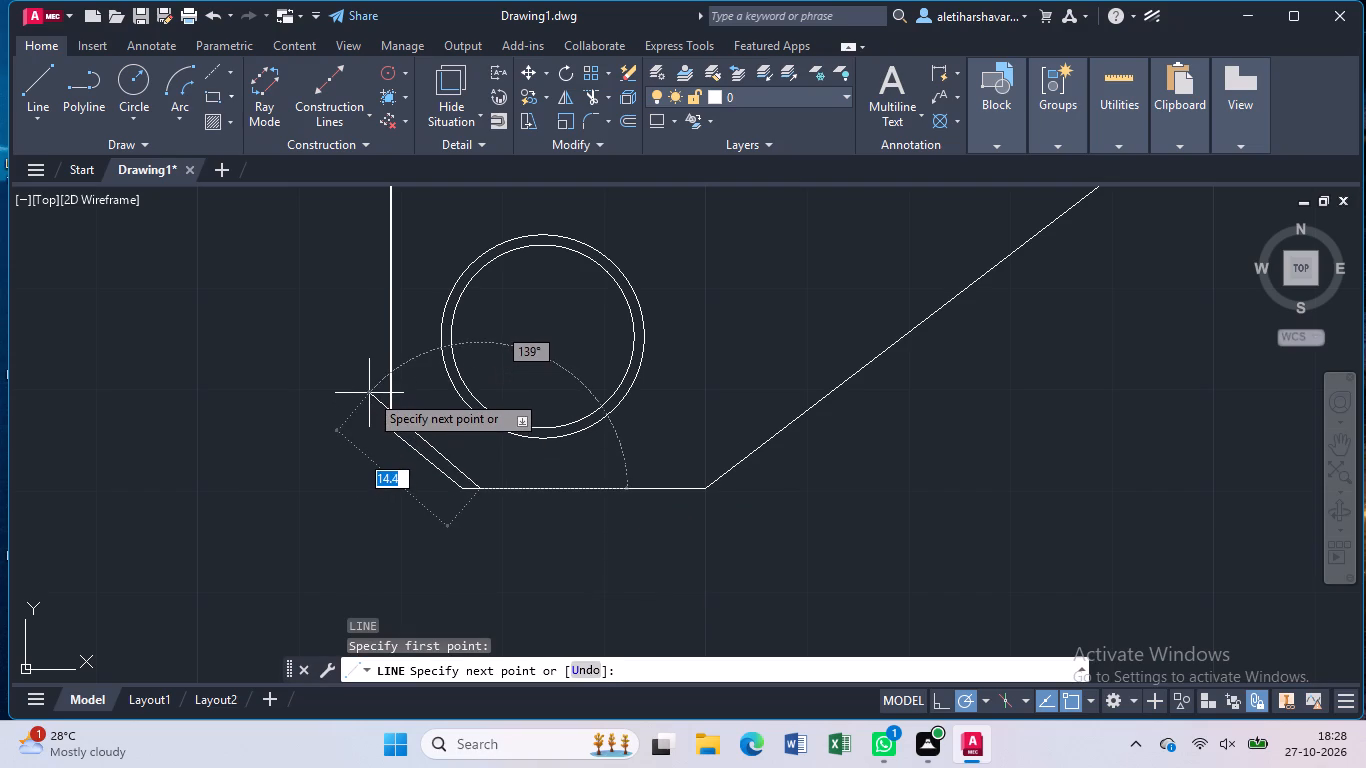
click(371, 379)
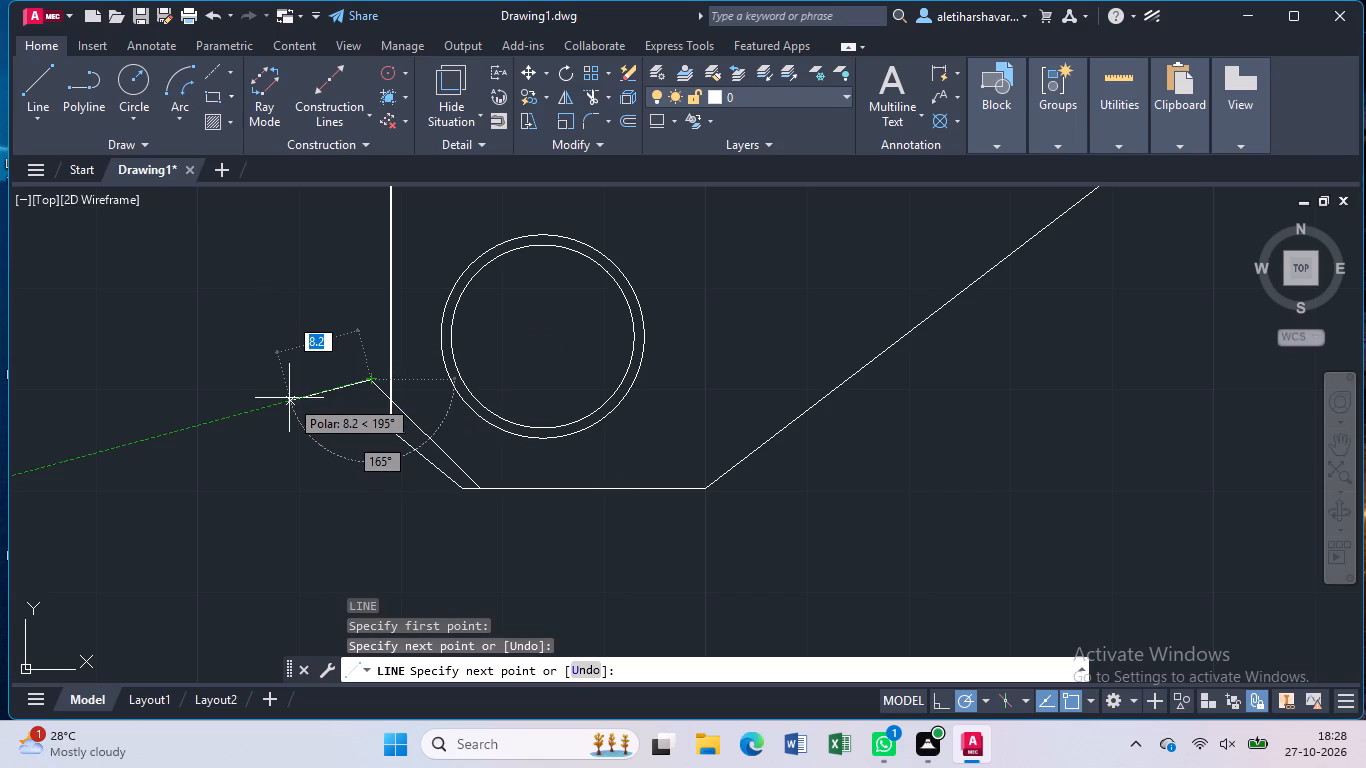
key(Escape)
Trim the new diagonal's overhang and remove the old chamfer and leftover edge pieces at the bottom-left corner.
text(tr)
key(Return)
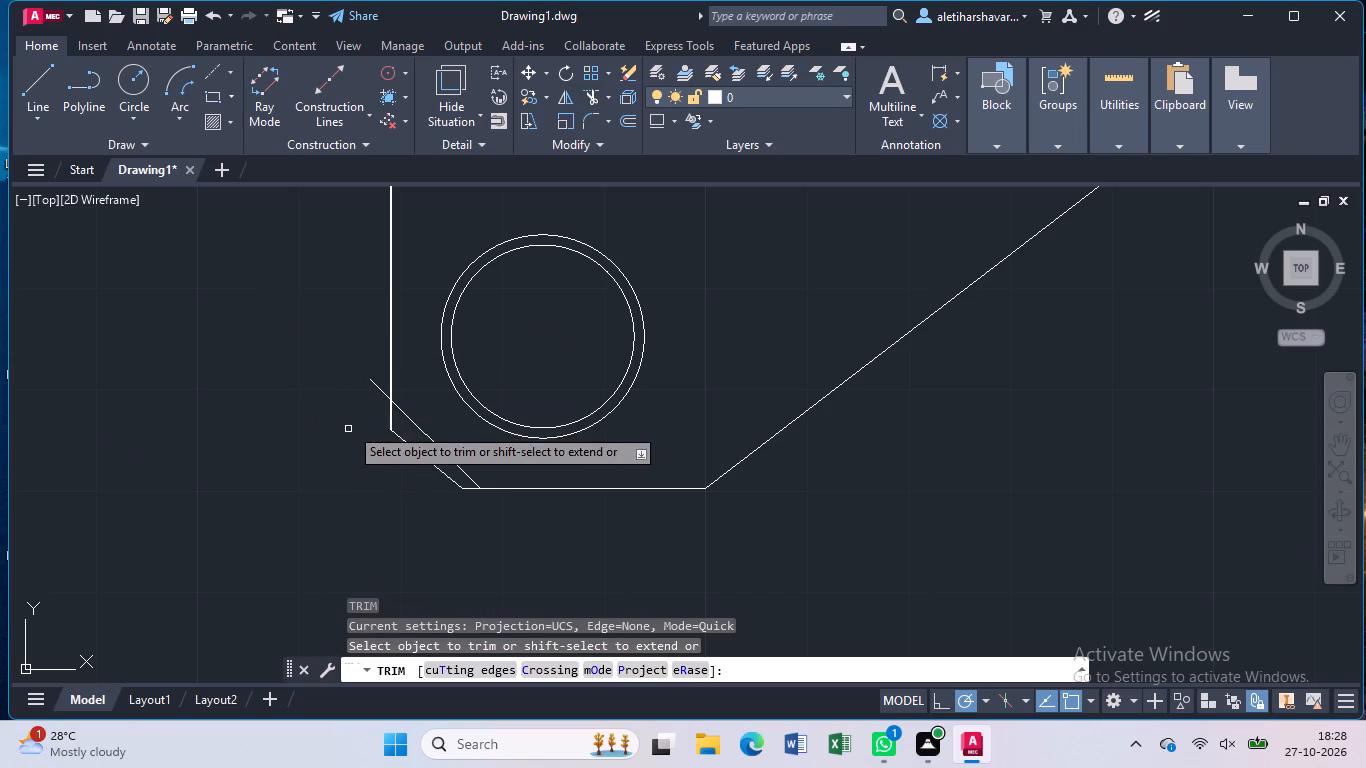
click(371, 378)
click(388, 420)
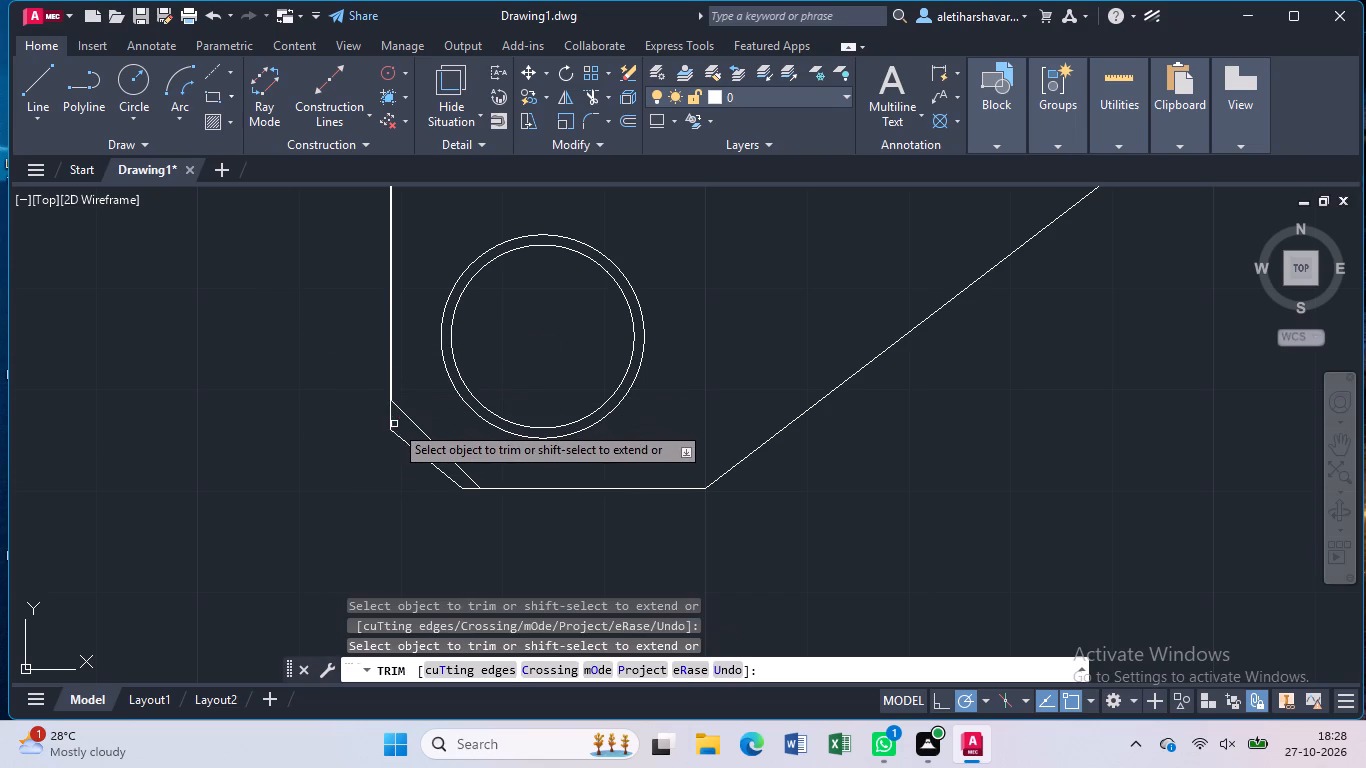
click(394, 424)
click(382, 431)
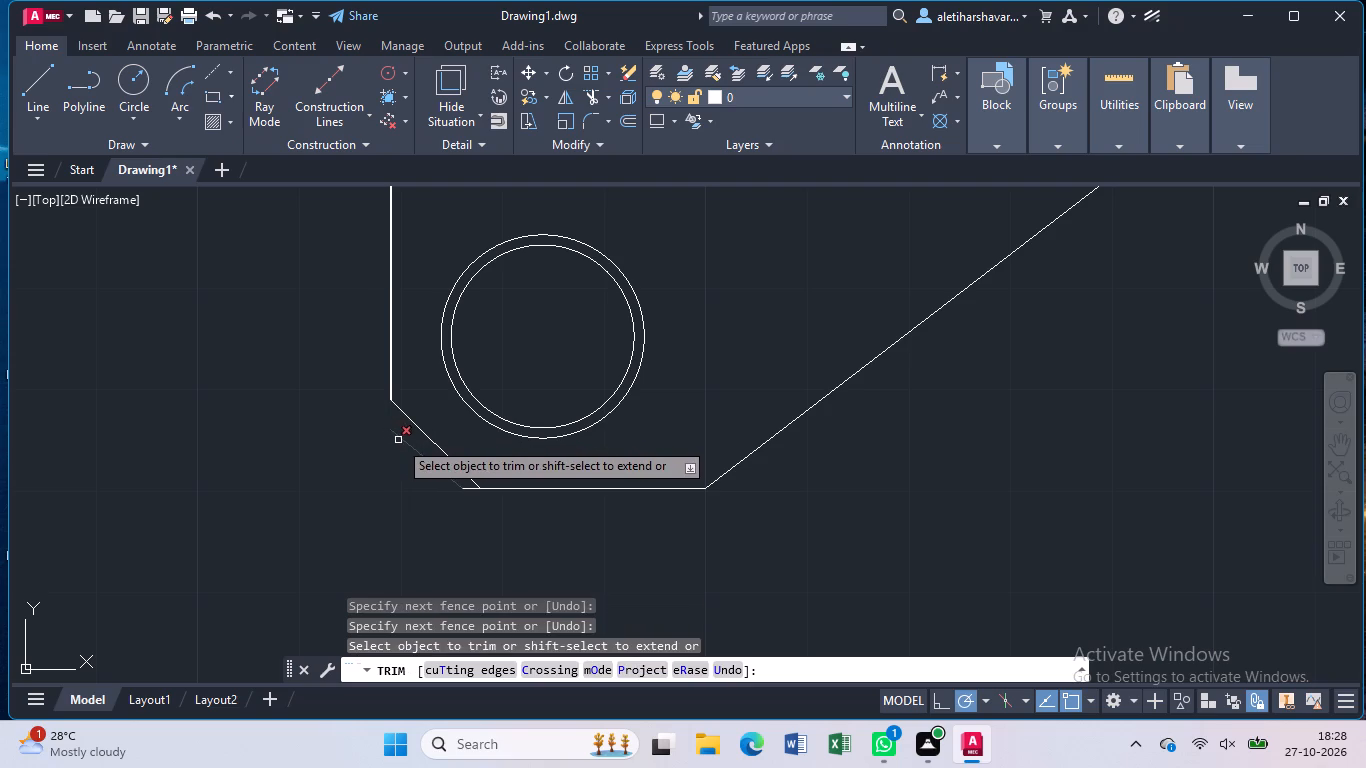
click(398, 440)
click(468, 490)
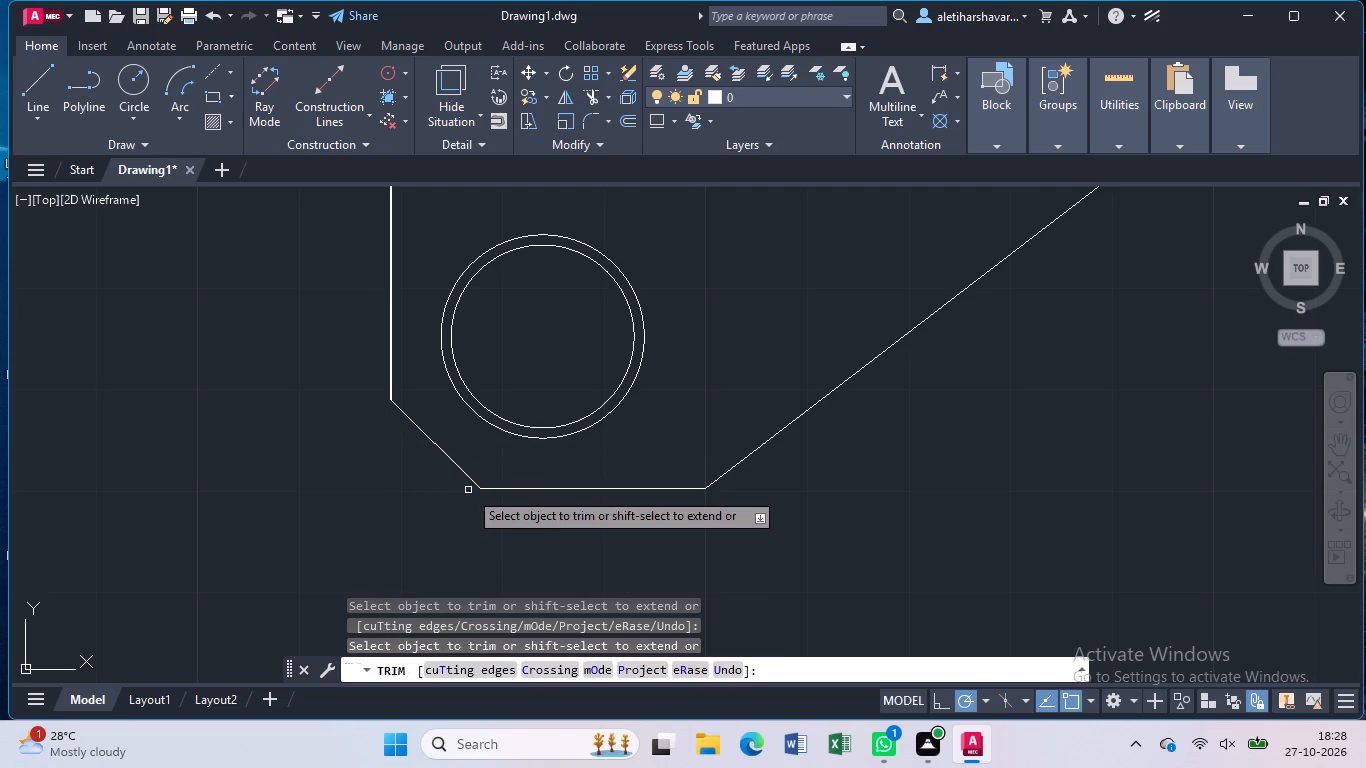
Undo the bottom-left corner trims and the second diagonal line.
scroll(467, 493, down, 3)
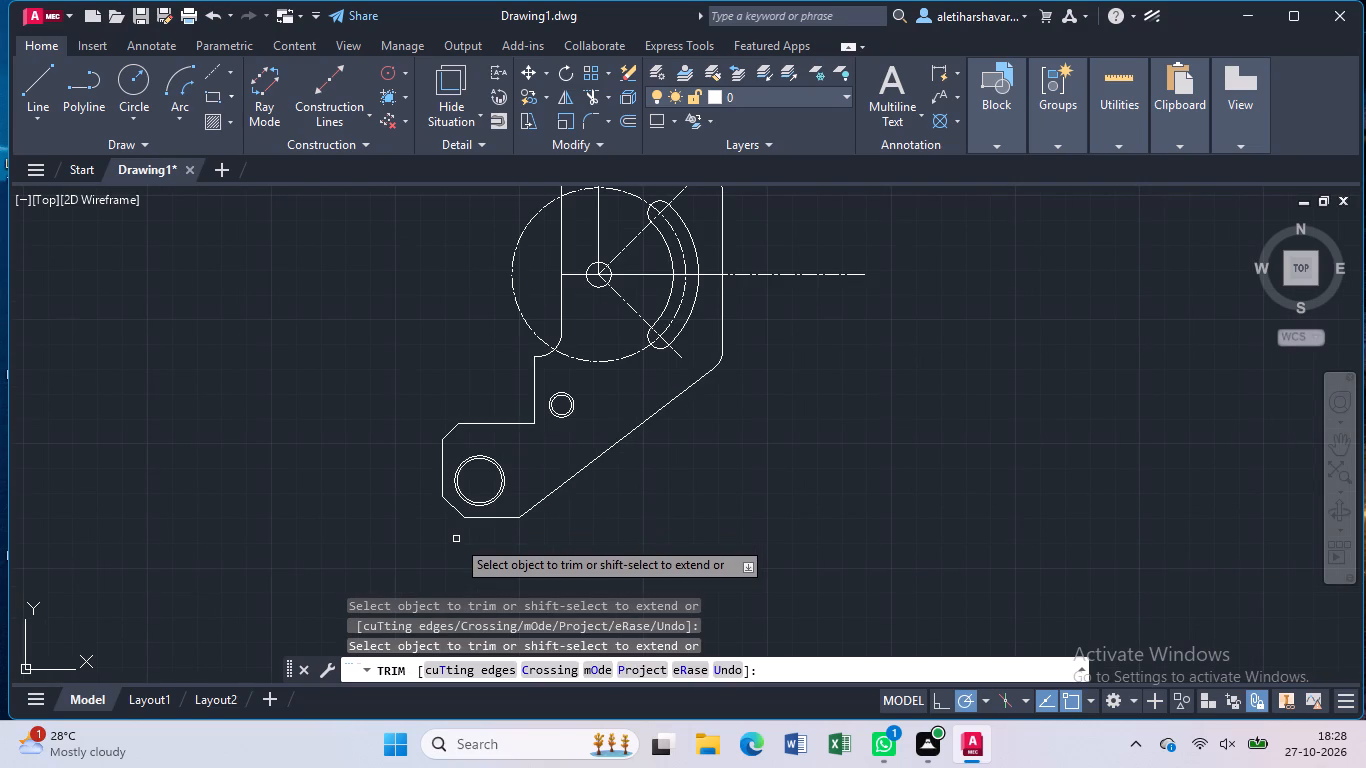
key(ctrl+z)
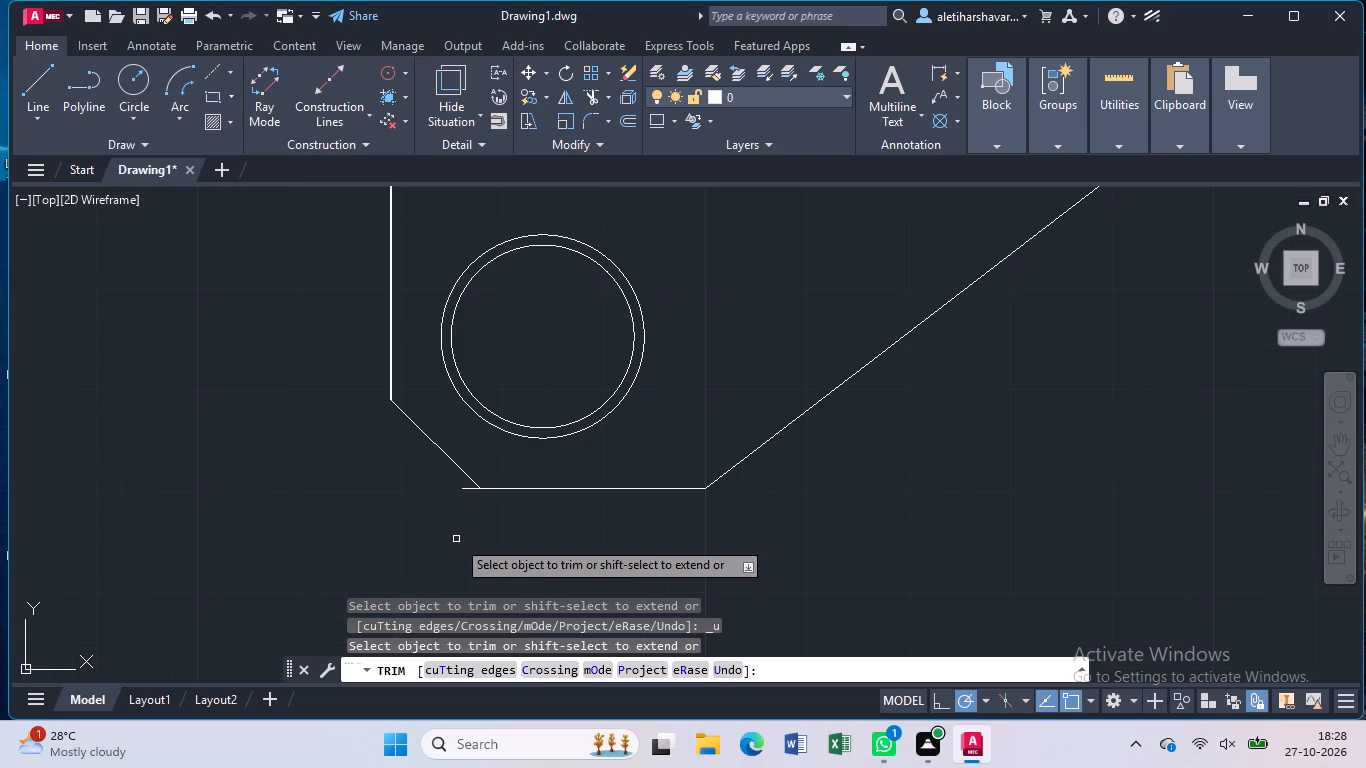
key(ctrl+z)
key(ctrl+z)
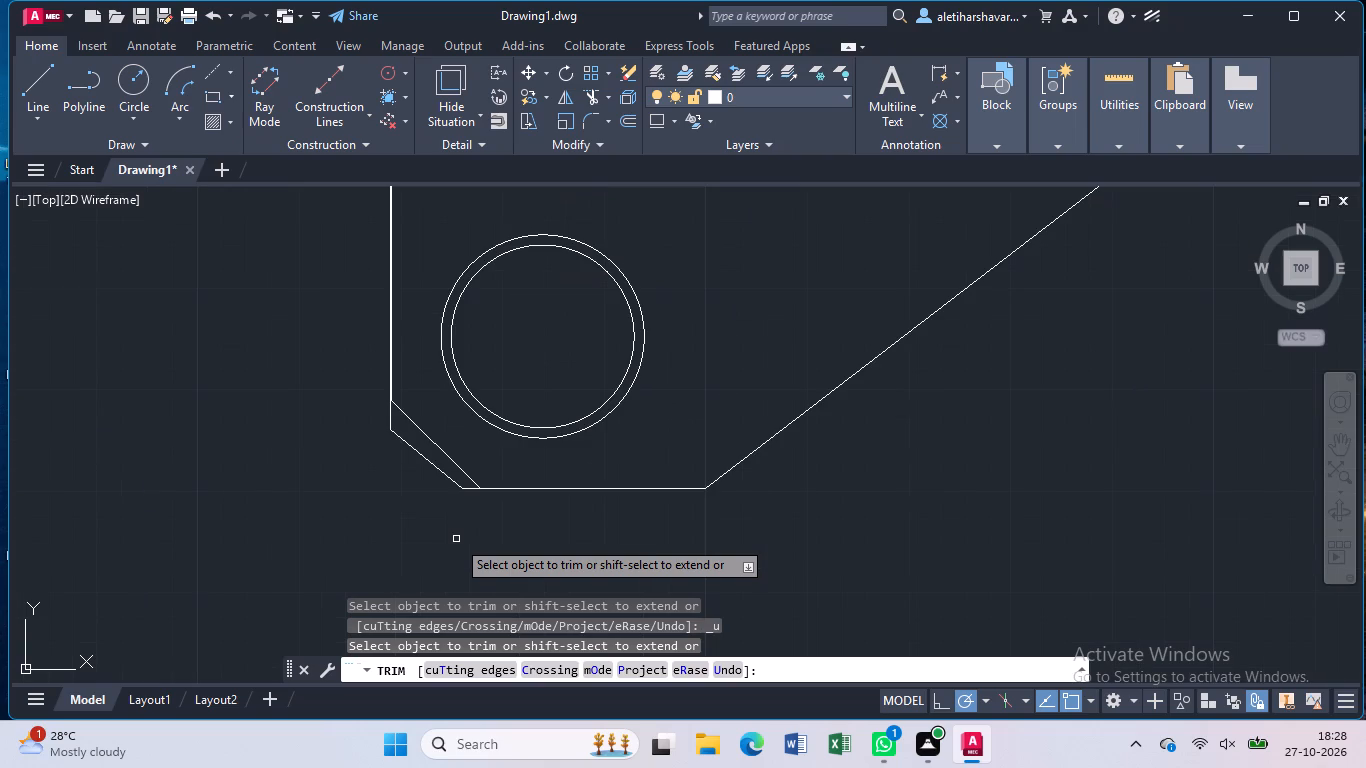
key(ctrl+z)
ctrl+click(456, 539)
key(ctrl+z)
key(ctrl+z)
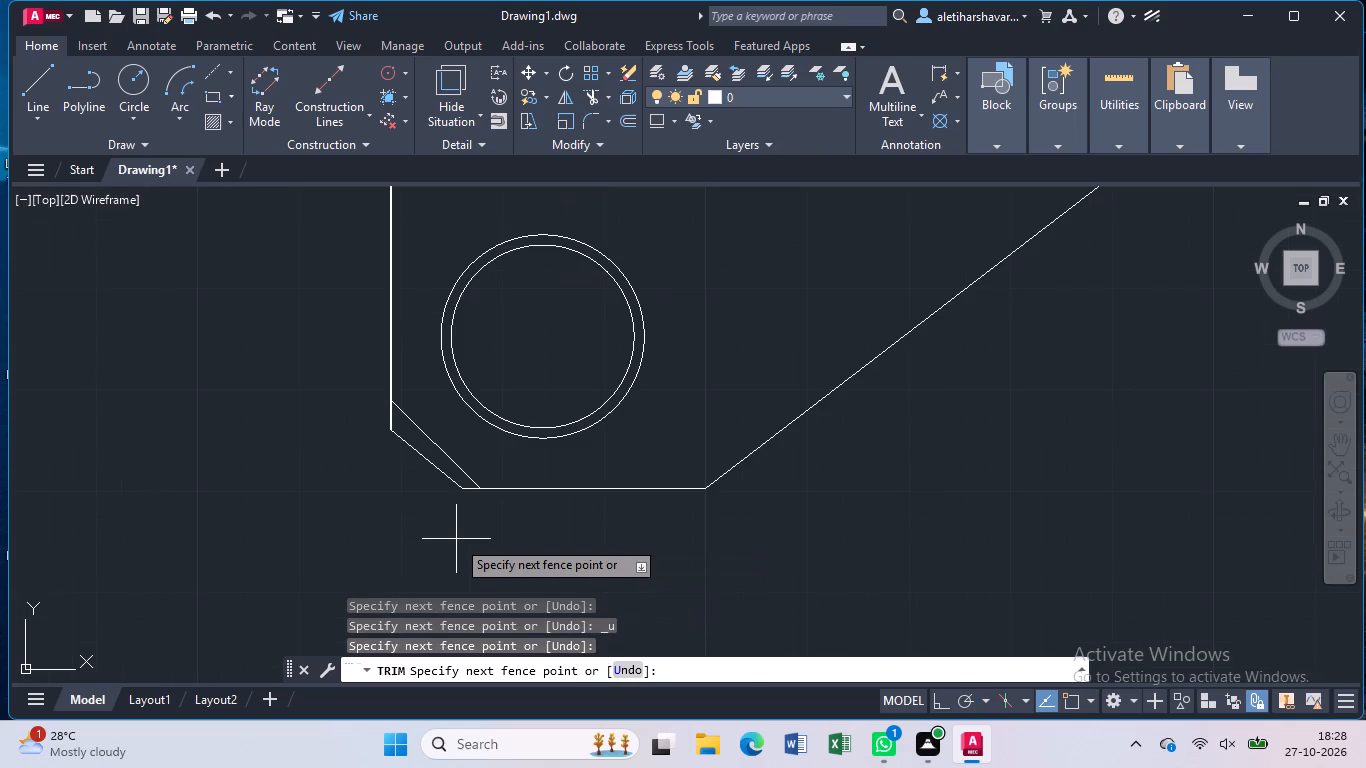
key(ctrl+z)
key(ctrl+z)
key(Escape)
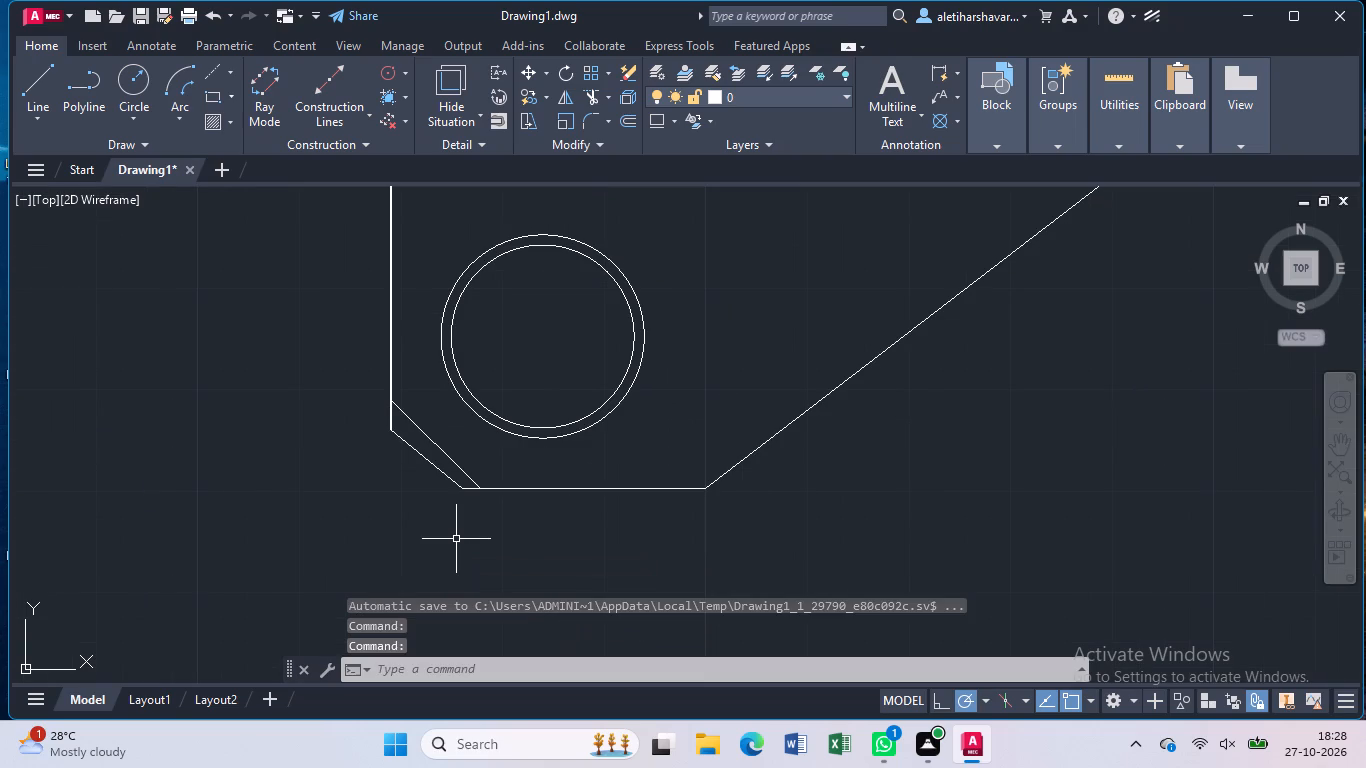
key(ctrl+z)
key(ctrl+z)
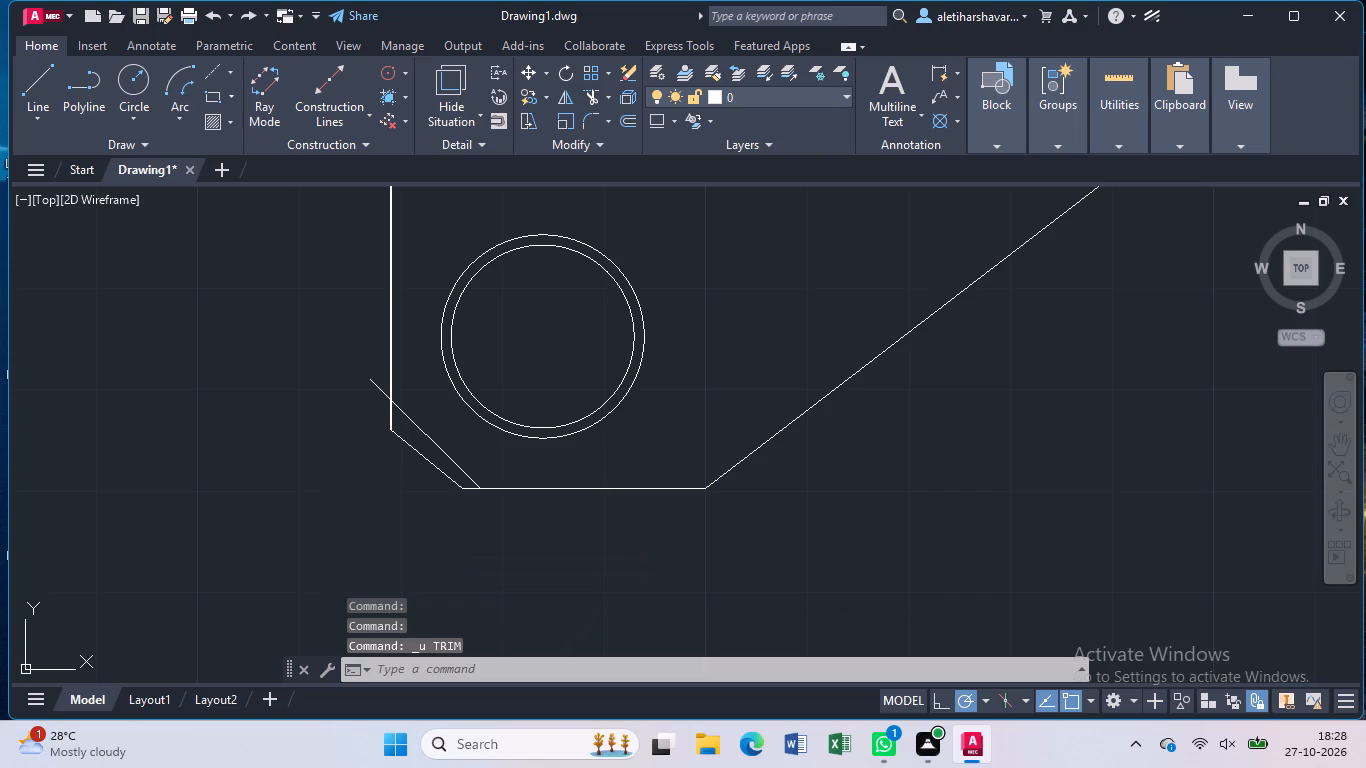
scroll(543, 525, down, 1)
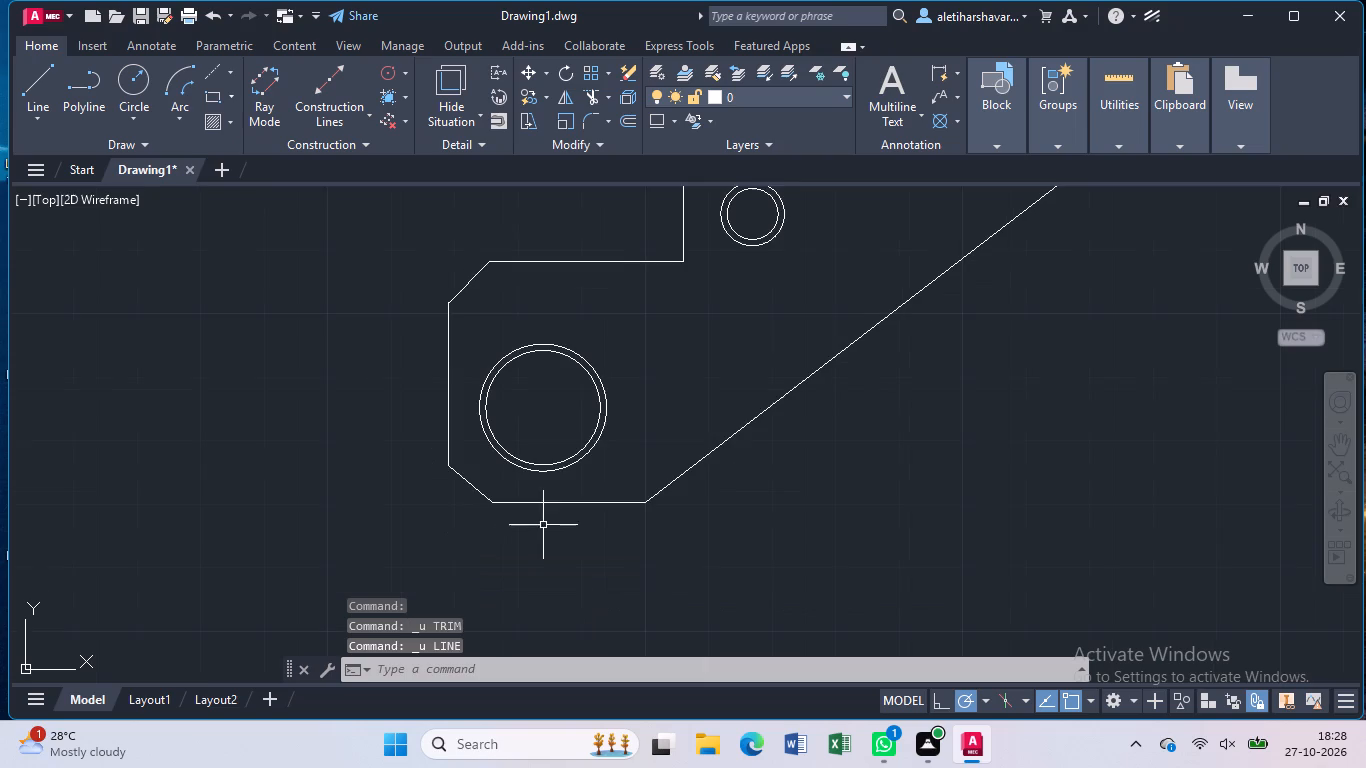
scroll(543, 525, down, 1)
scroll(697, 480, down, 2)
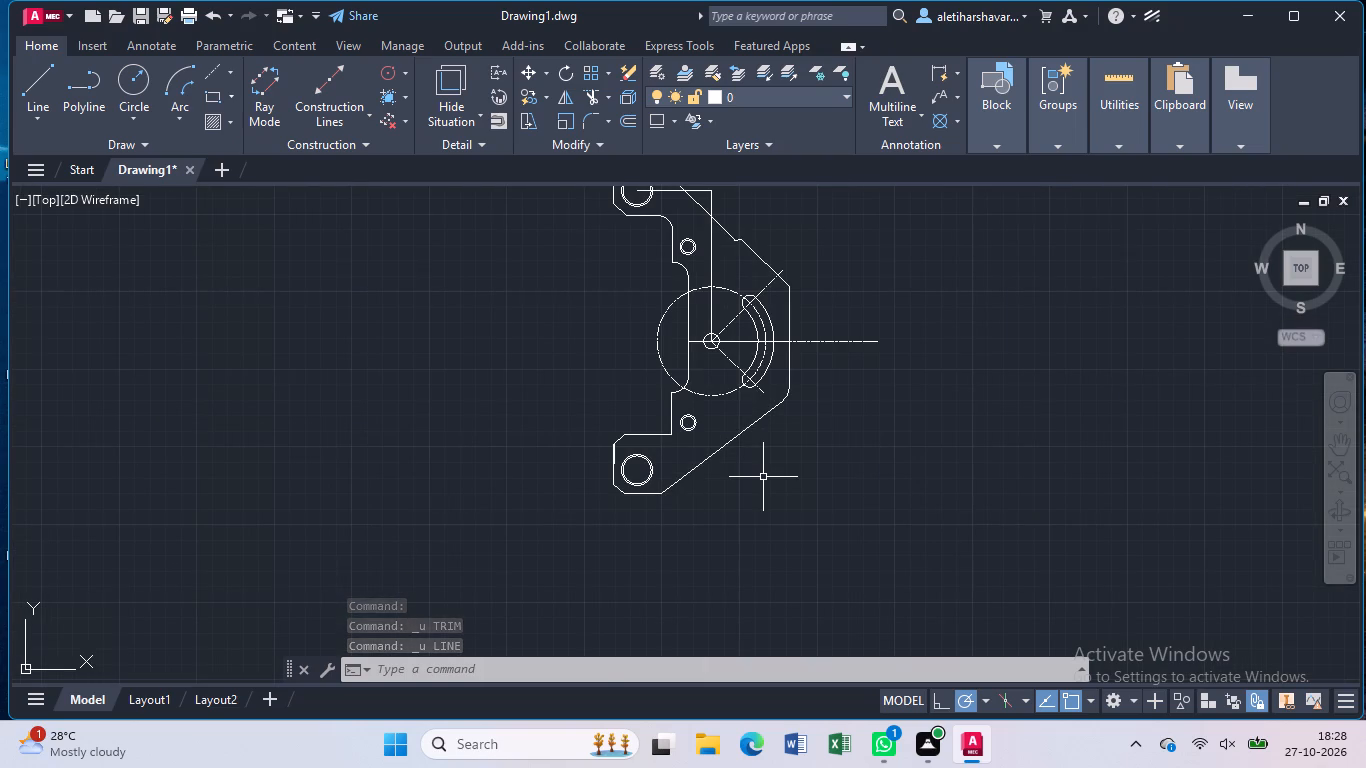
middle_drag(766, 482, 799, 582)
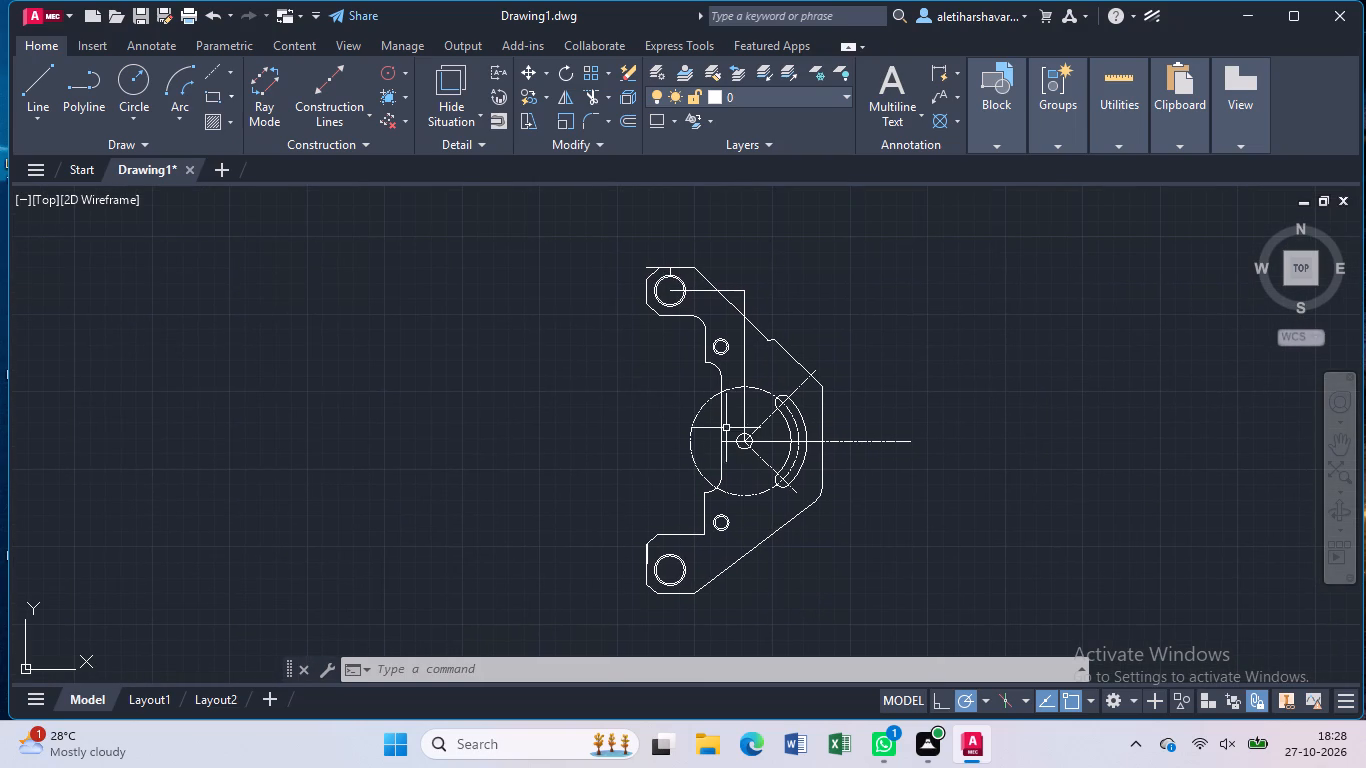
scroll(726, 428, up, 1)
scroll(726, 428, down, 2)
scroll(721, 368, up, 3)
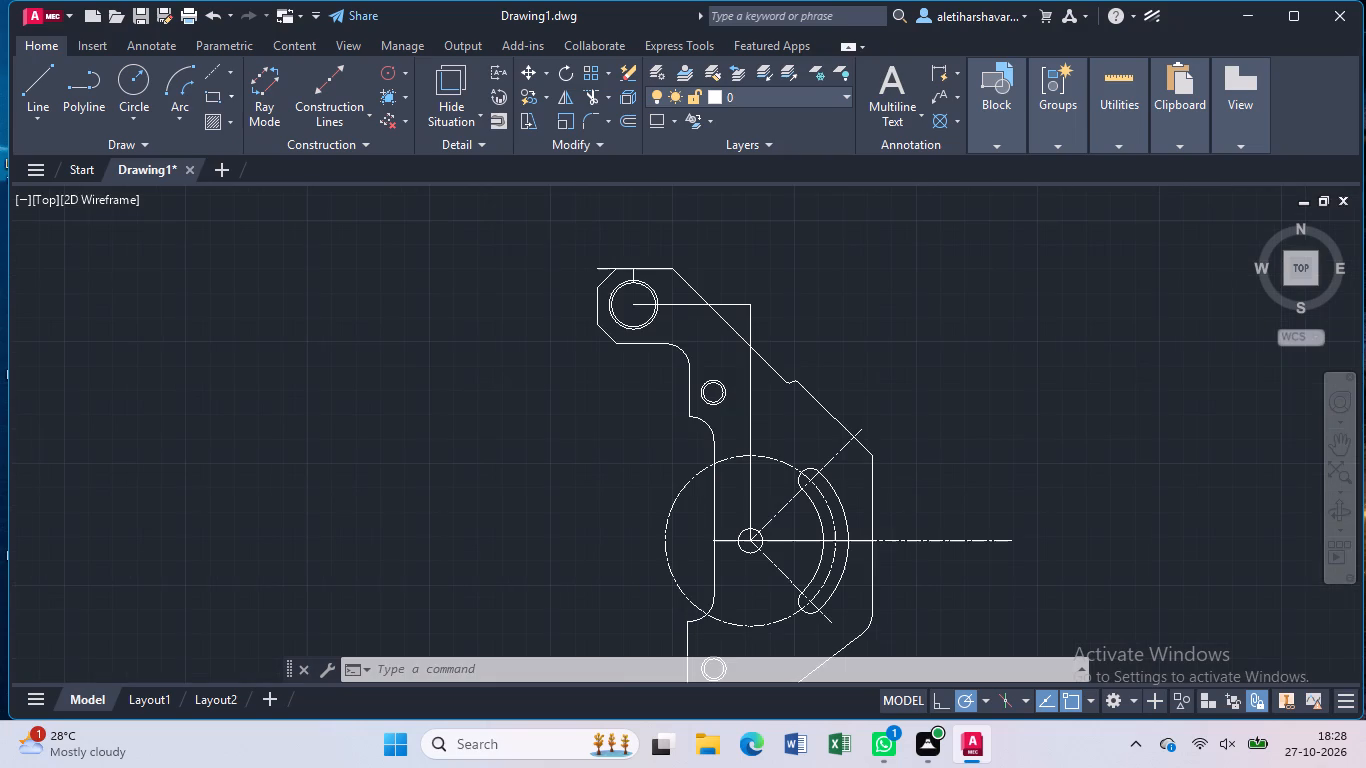
Trim the top edge's overhang beyond the chamfer at the plate's top-left corner.
text(tr)
key(Return)
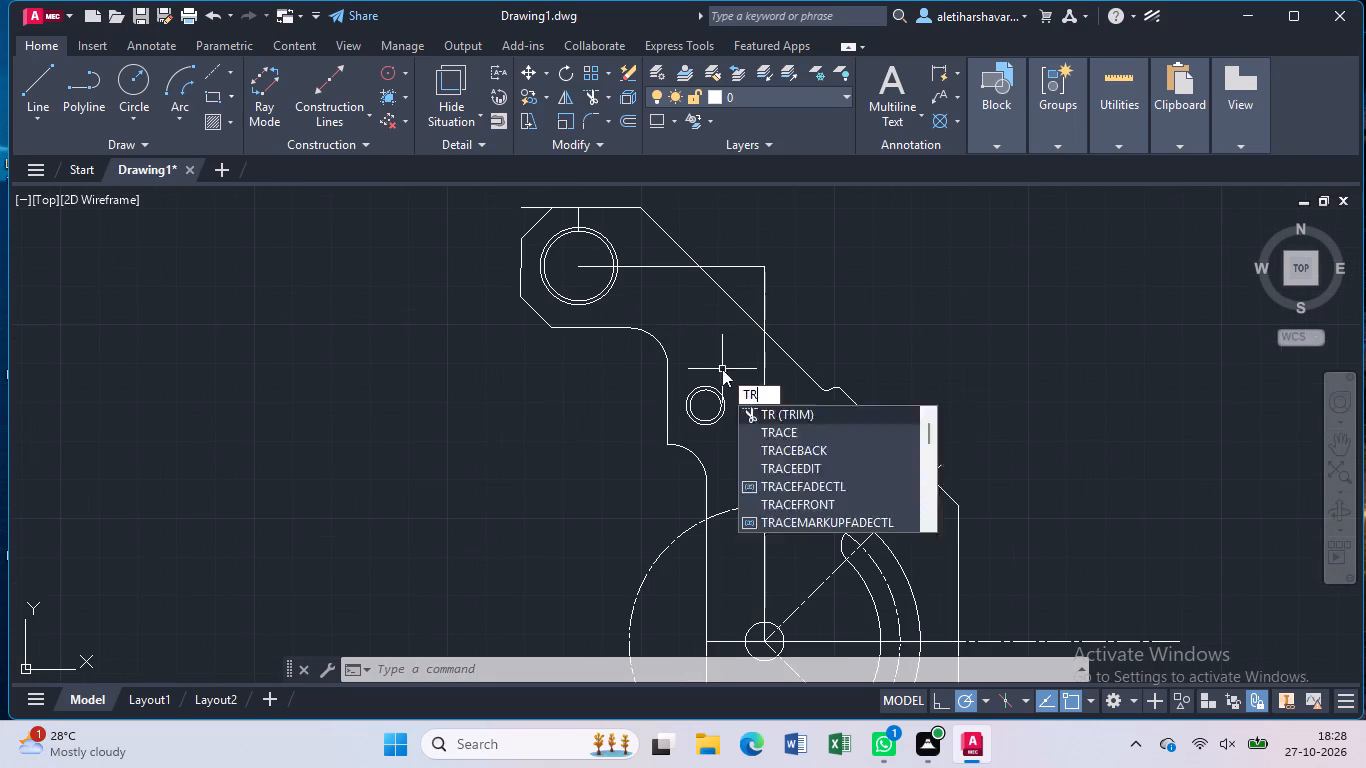
click(539, 206)
Trim away the horizontal and vertical construction lines running from the top-left hole to the central hole.
scroll(711, 371, down, 2)
scroll(696, 327, up, 1)
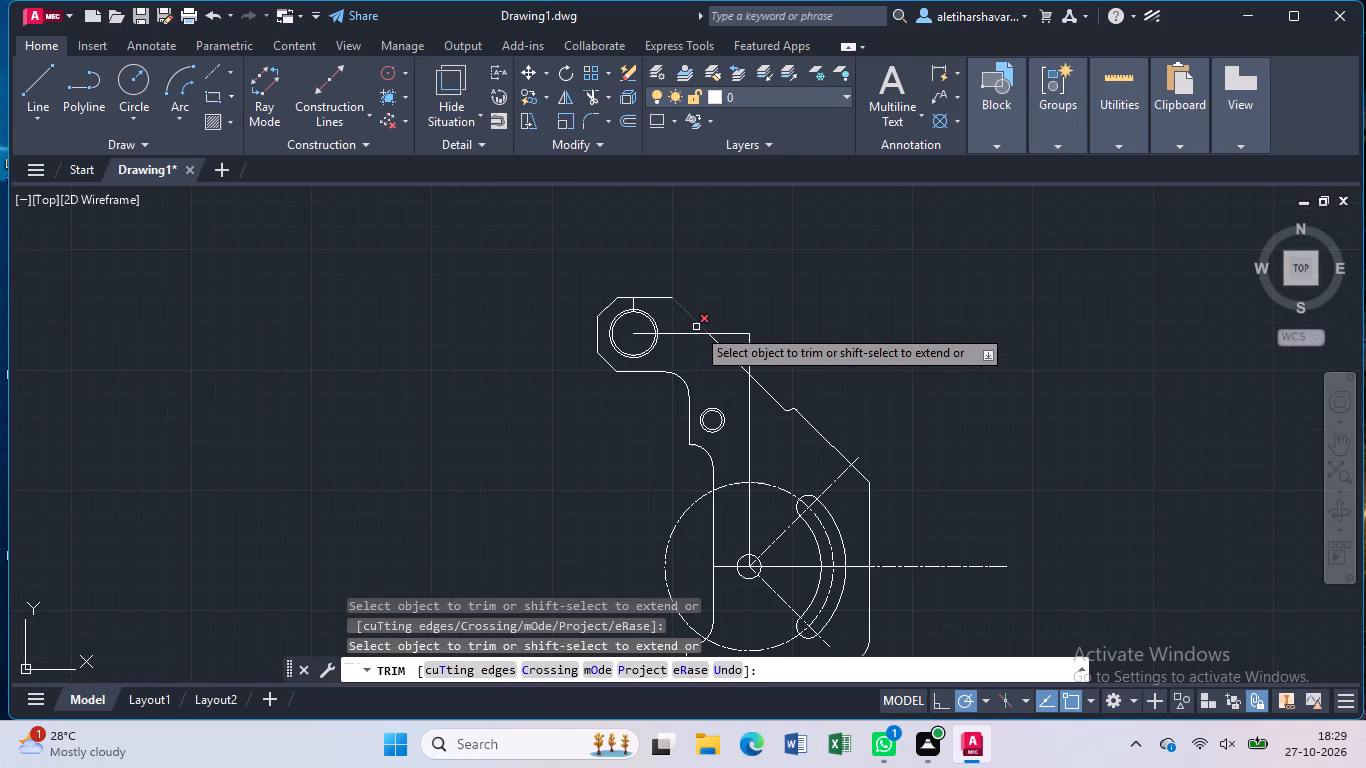
click(685, 334)
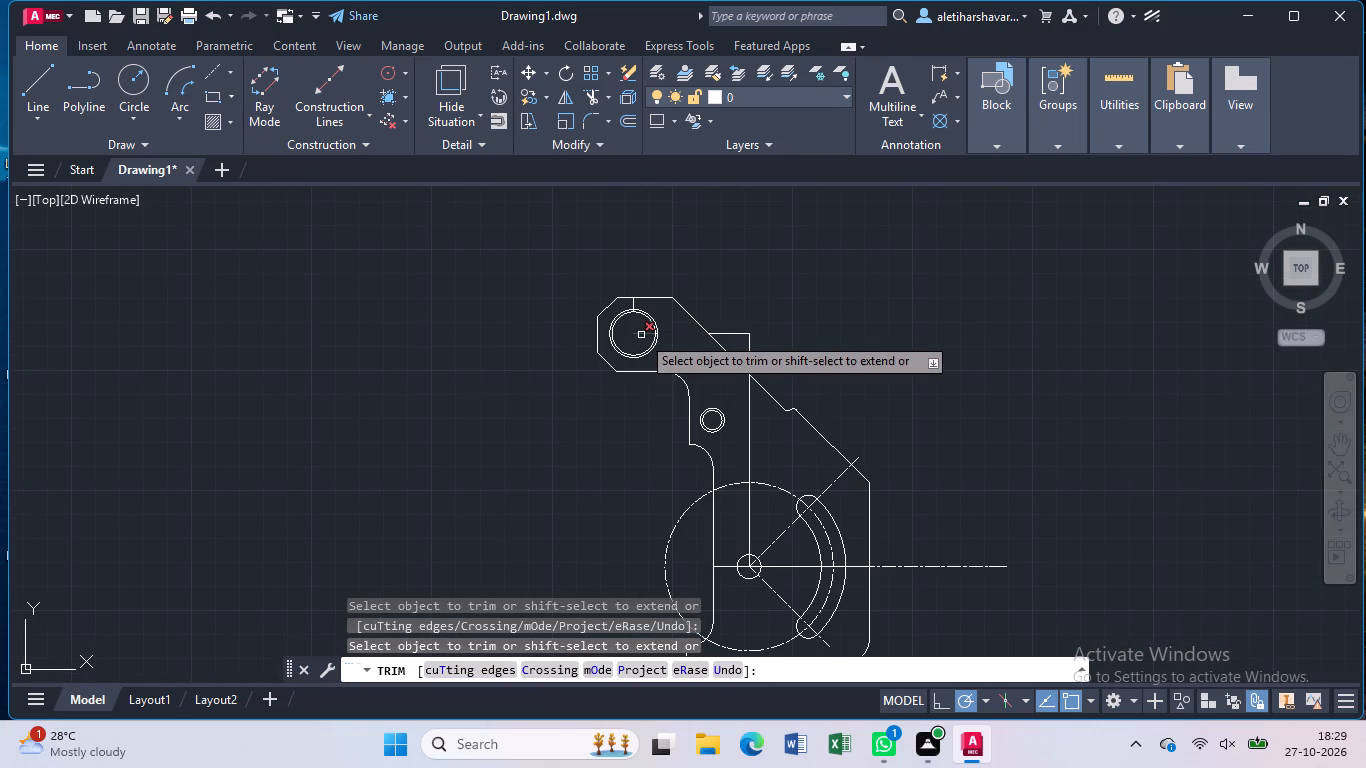
click(641, 334)
click(728, 334)
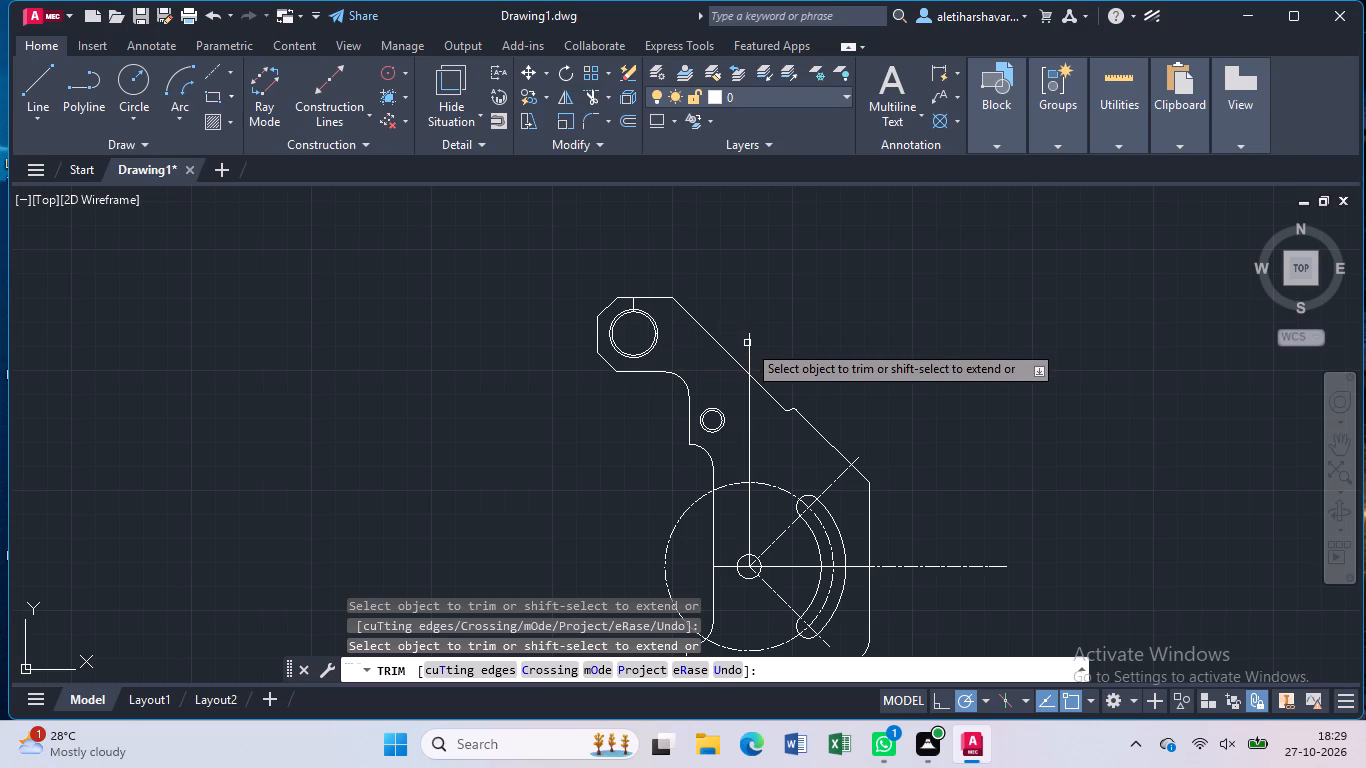
click(748, 345)
click(748, 403)
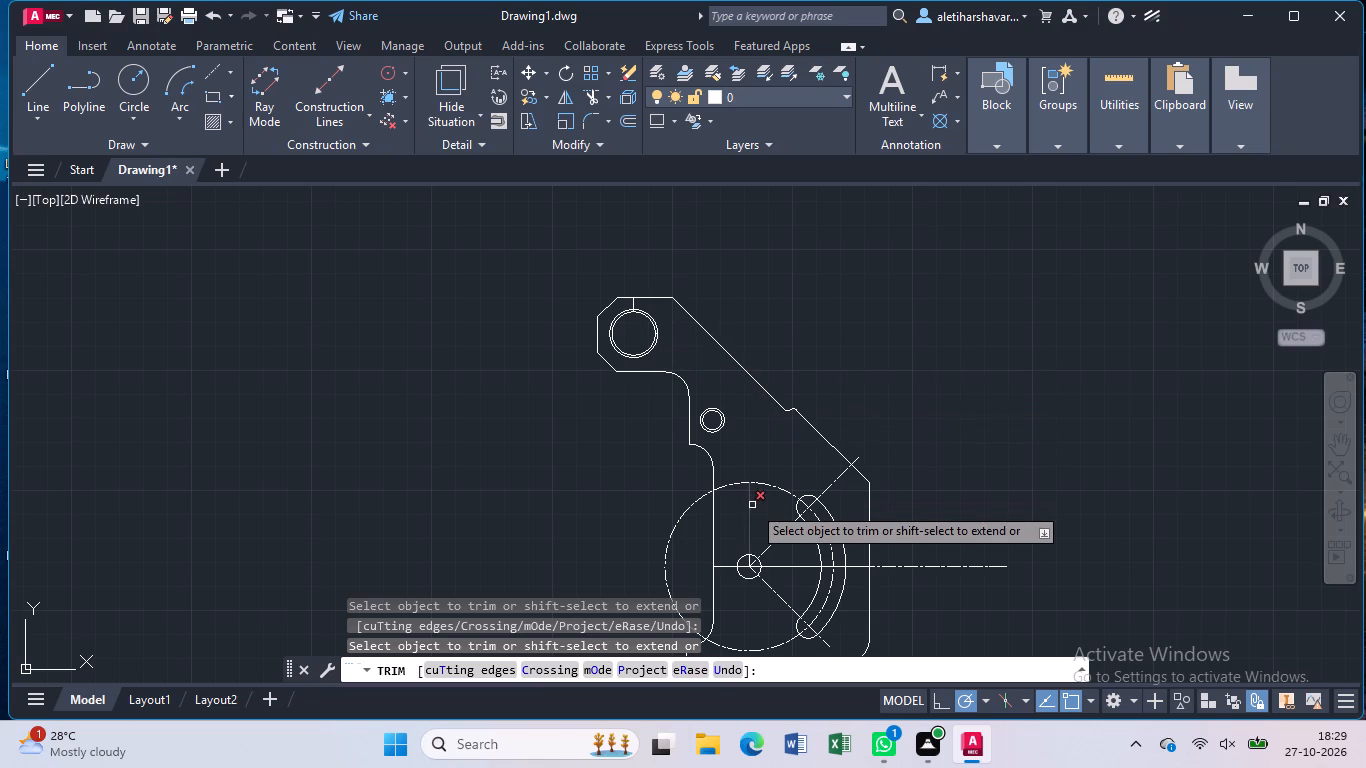
click(752, 505)
scroll(752, 505, down, 2)
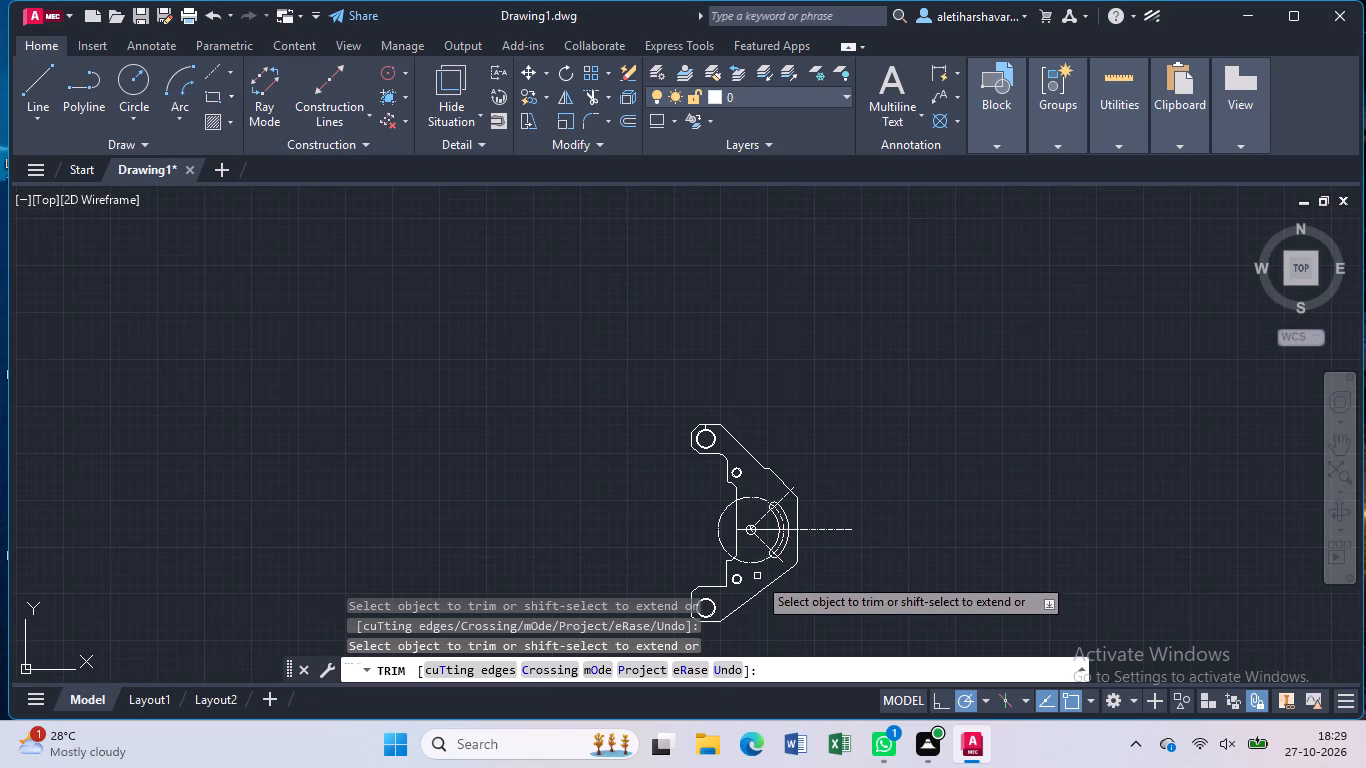
middle_drag(757, 576, 732, 487)
scroll(736, 481, up, 1)
scroll(842, 477, up, 1)
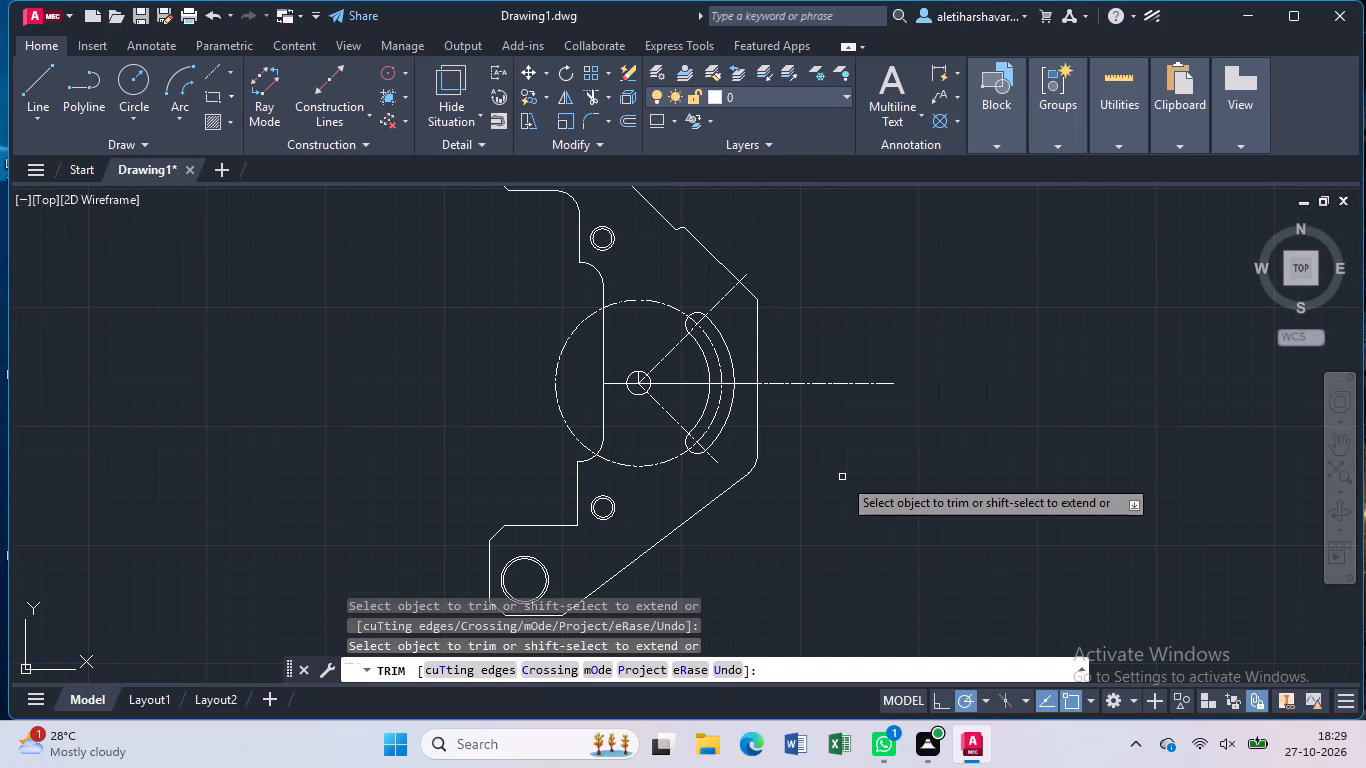
key(Escape)
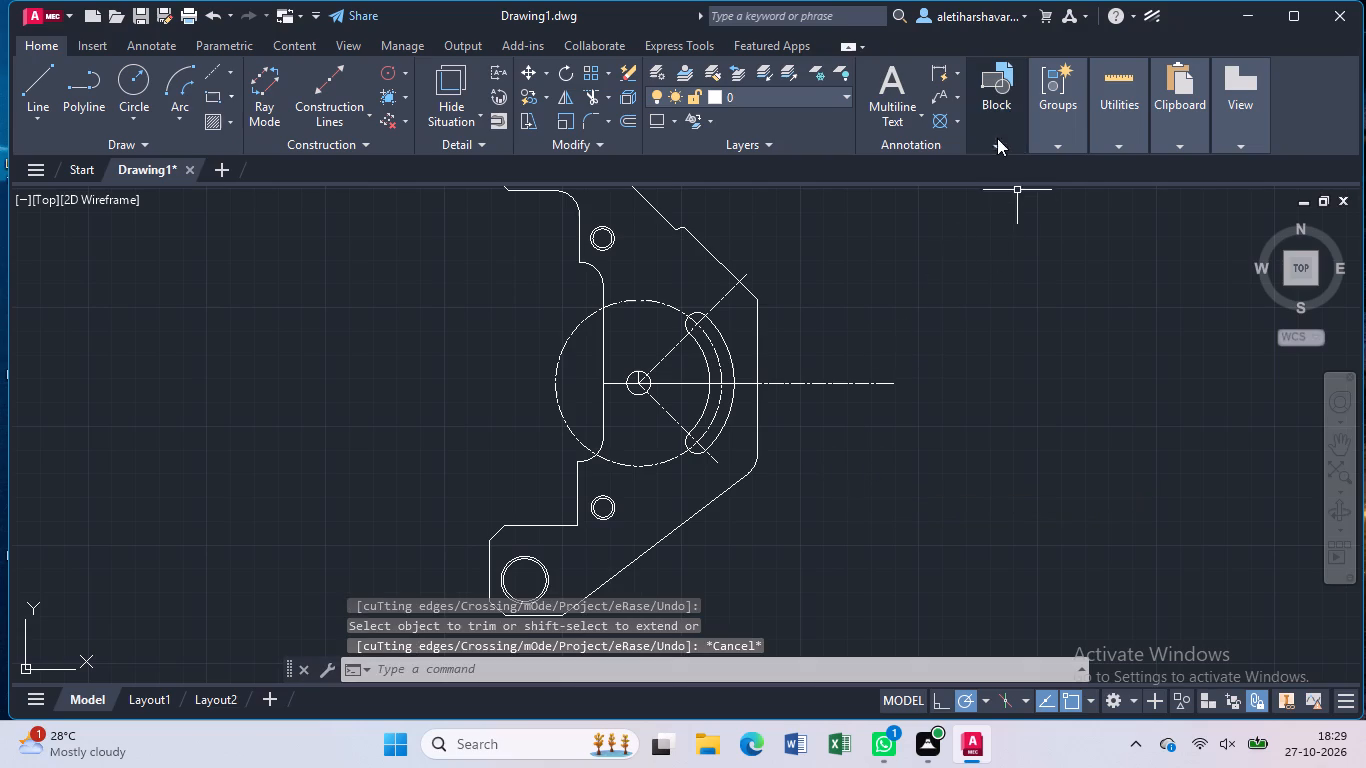
Add a vertical dimension from the top end of the plate's right edge to the horizontal centreline, placed outside the plate.
click(956, 70)
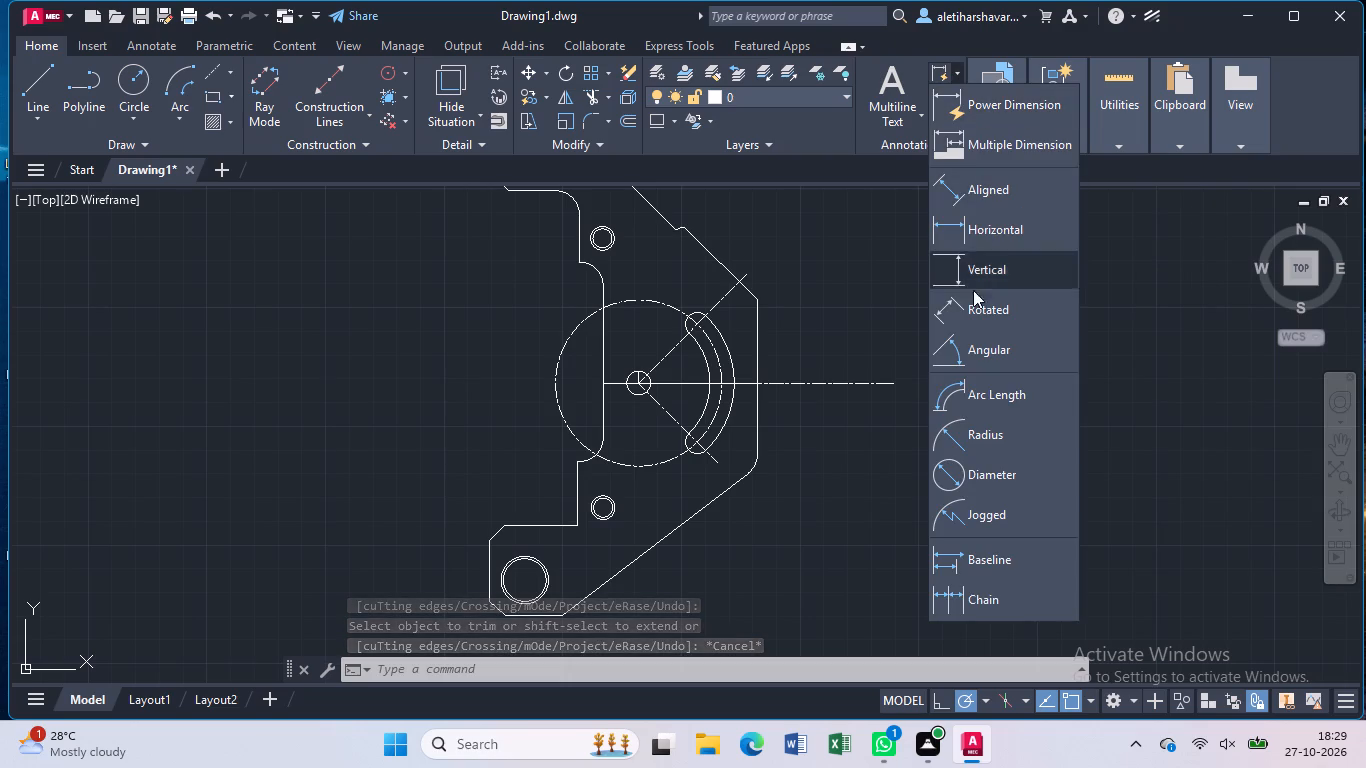
click(973, 264)
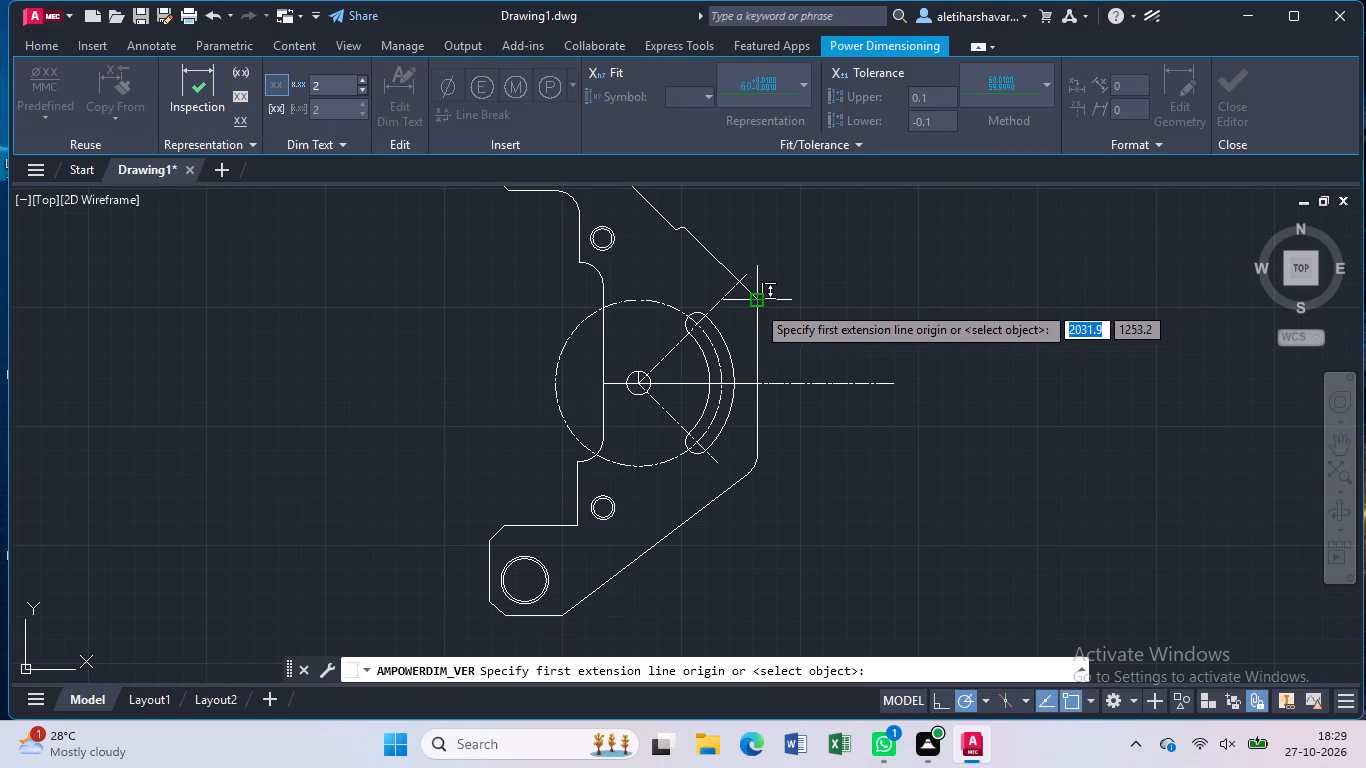
click(756, 304)
click(757, 385)
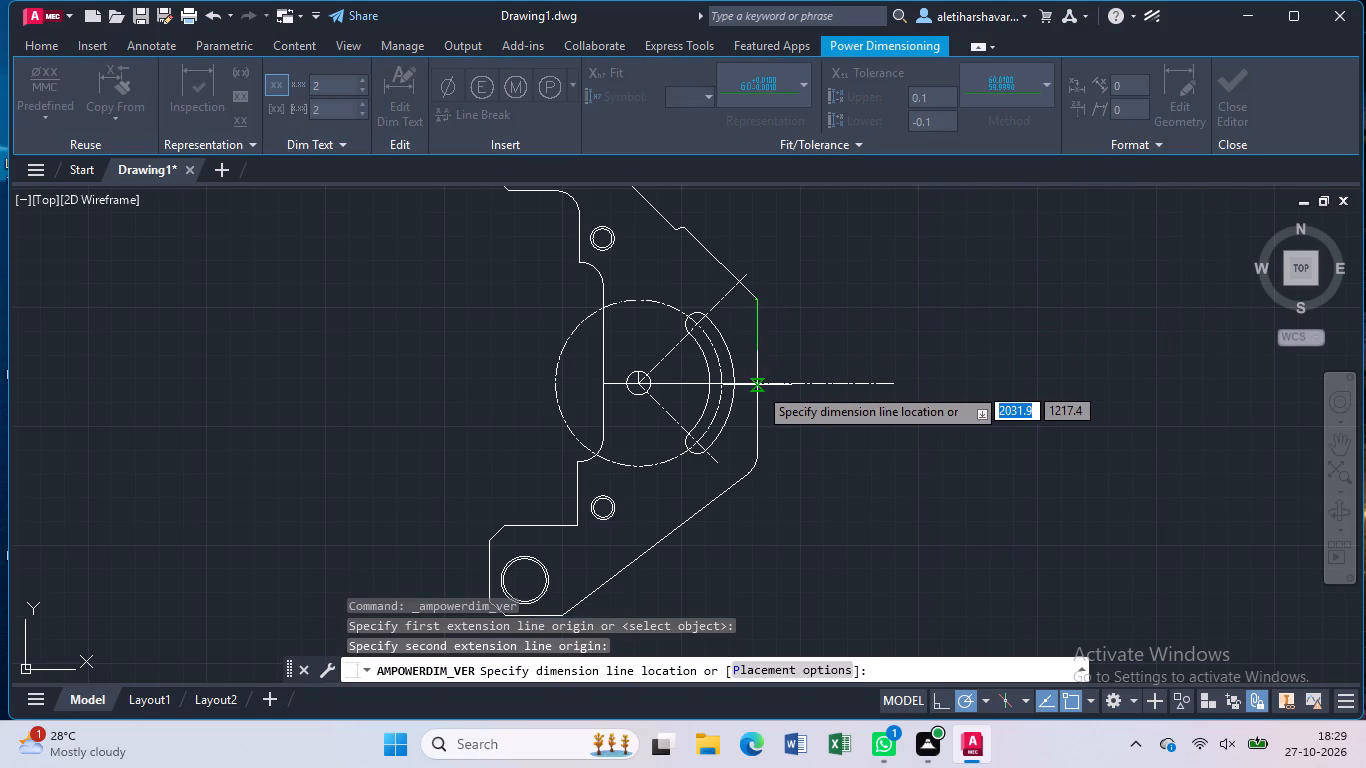
click(801, 379)
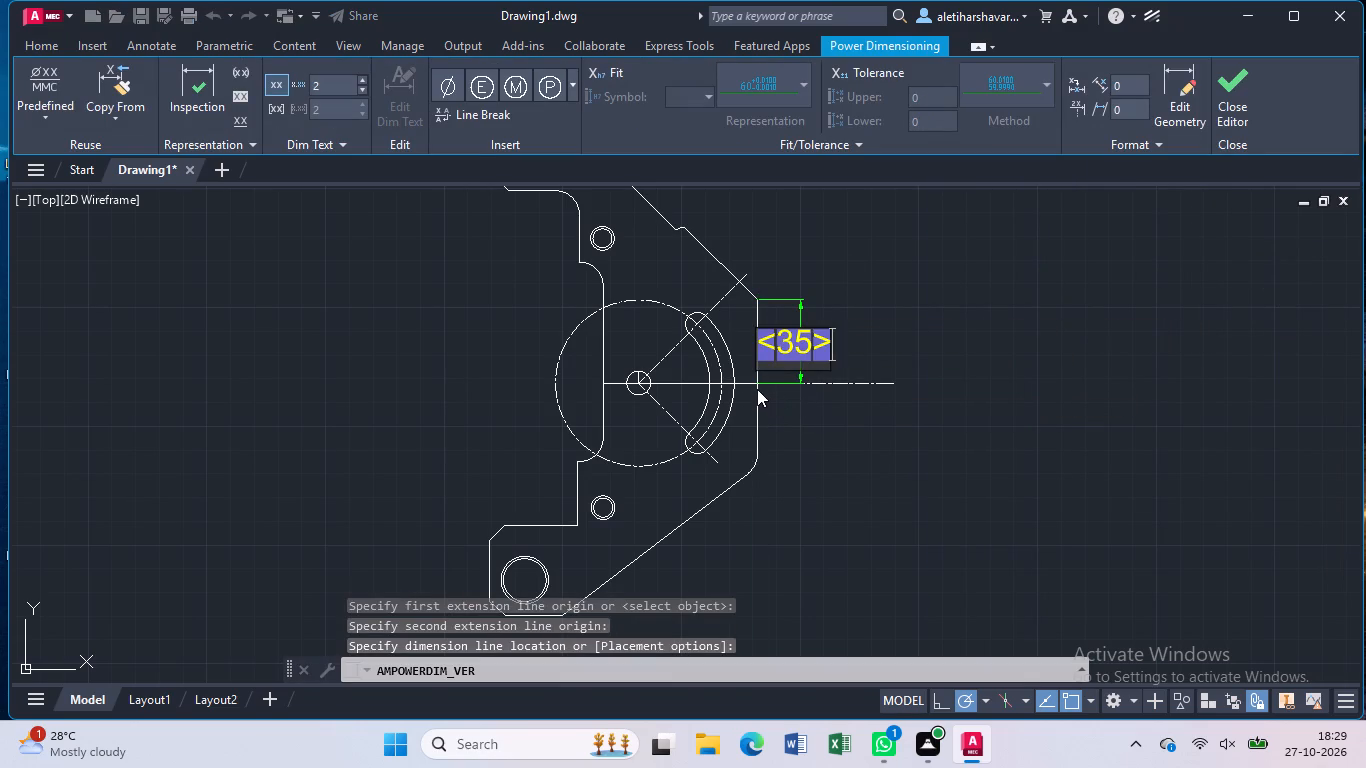
key(Return)
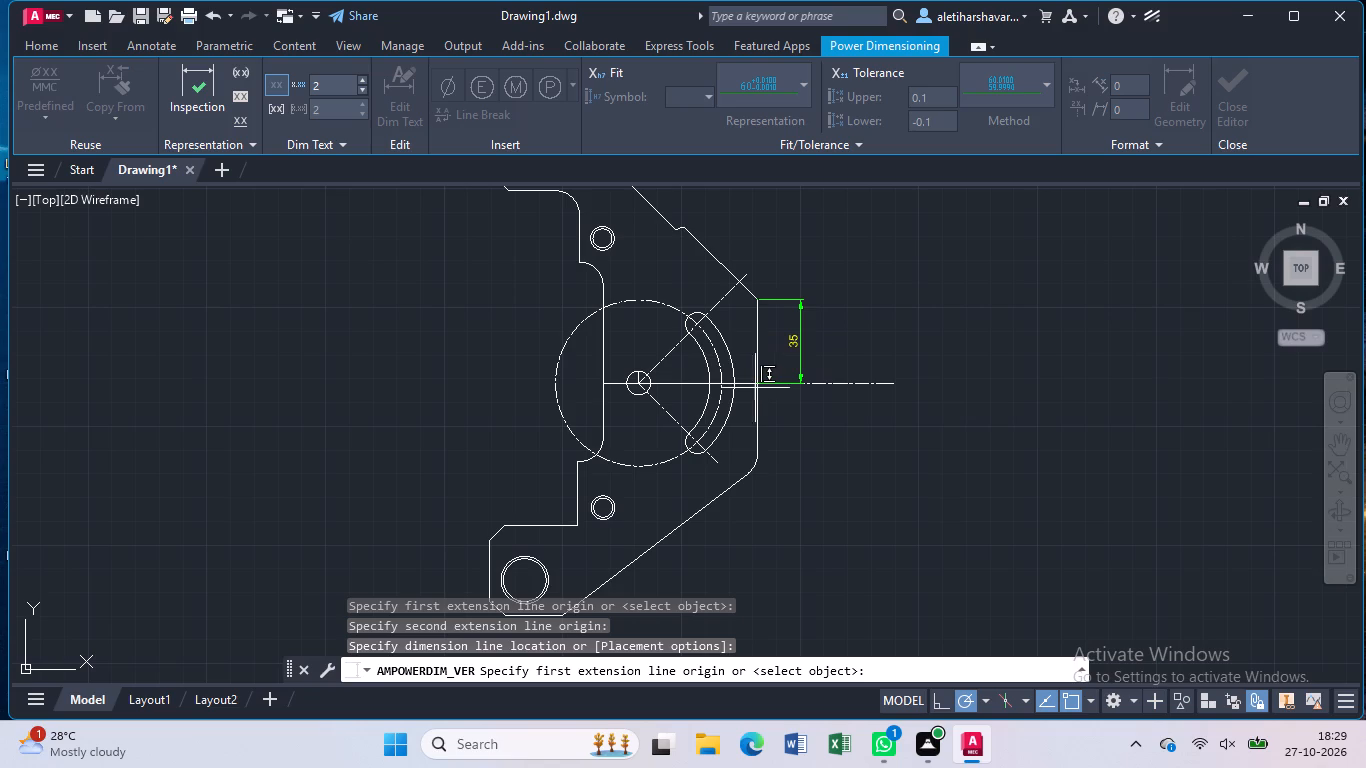
Add a vertical dimension from the horizontal centreline to the bottom end of the plate's right edge, placed outside the plate.
click(759, 382)
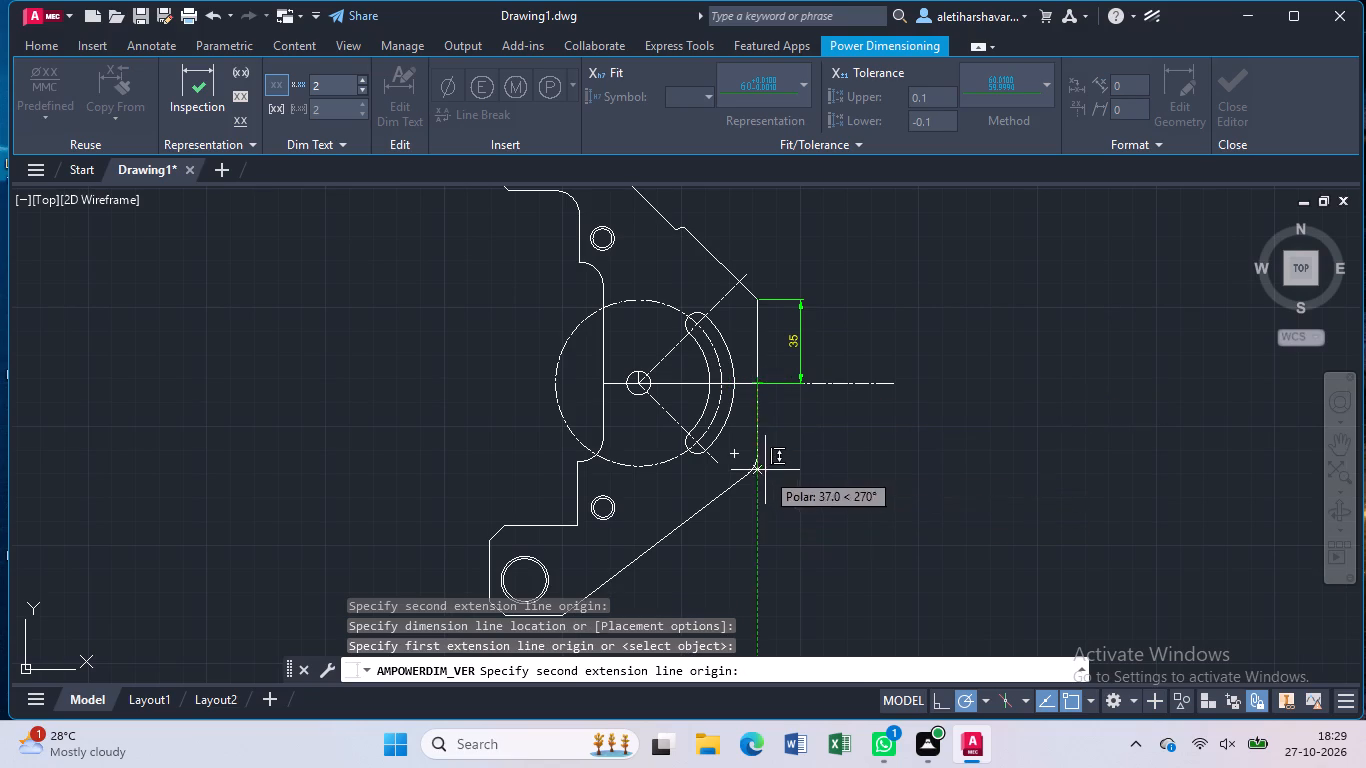
click(758, 468)
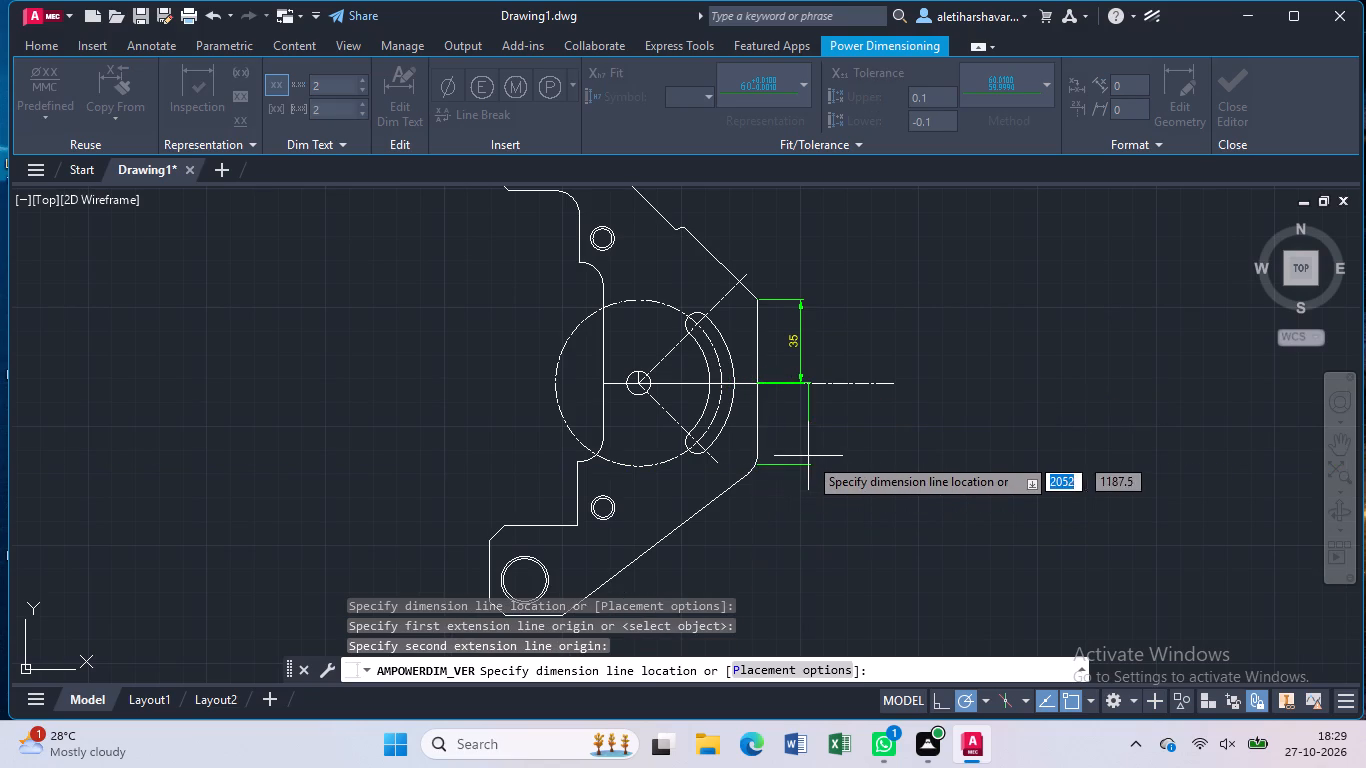
click(804, 450)
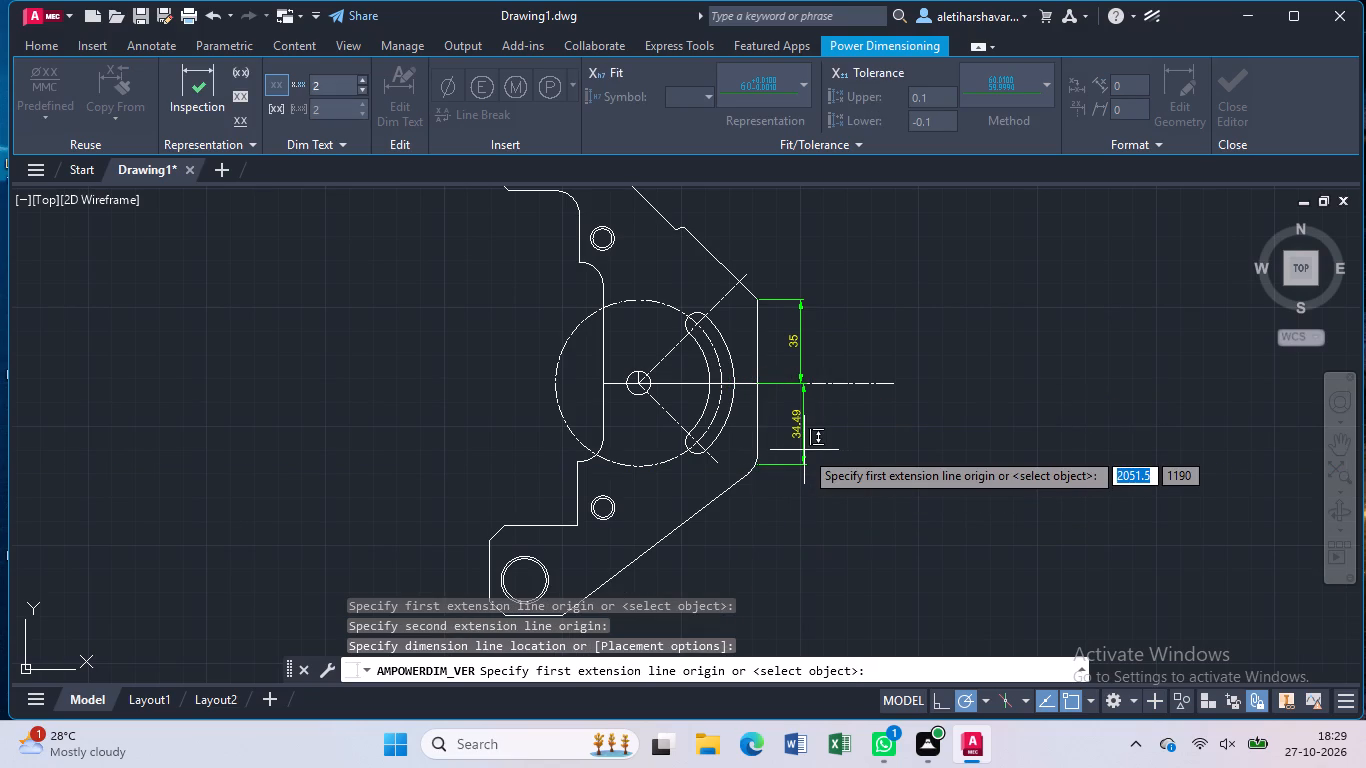
key(Escape)
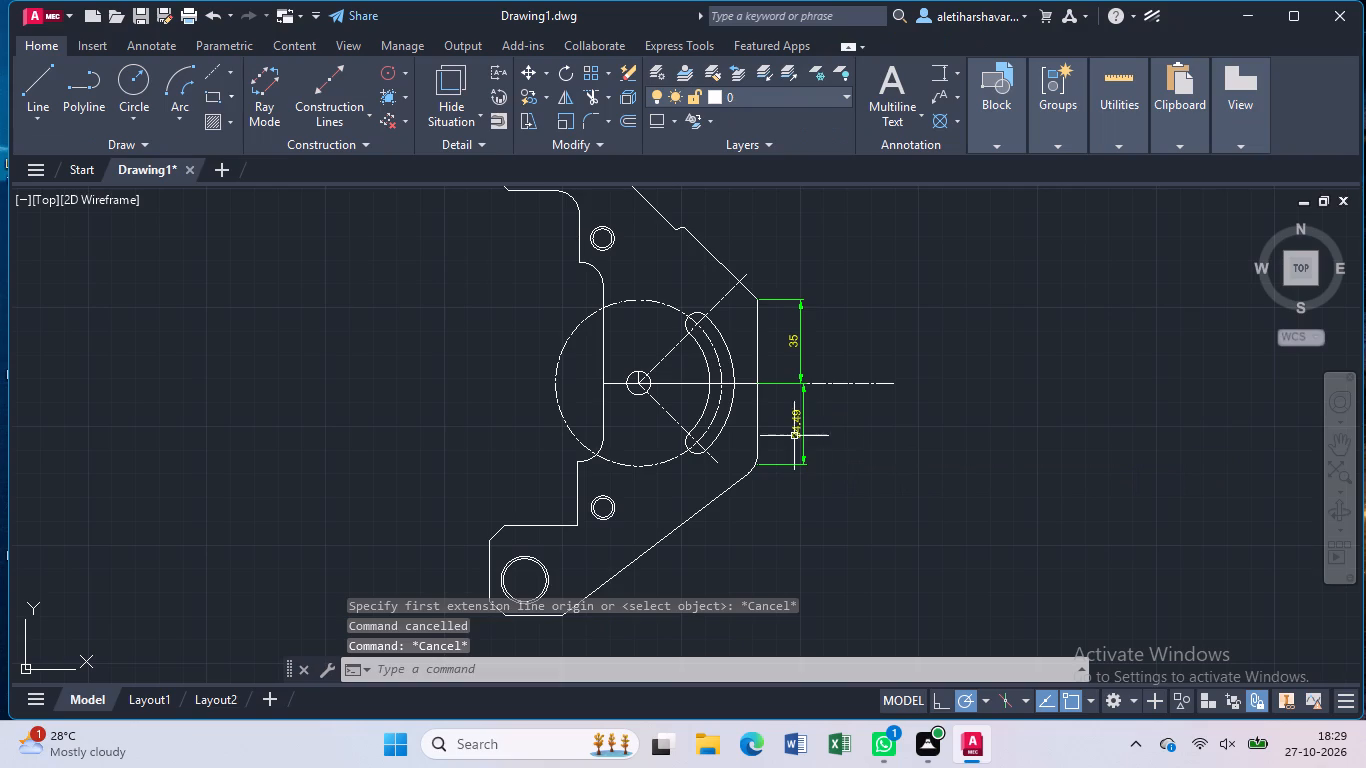
Override the text of the lower dimension on the plate's right edge with 35.
click(800, 427)
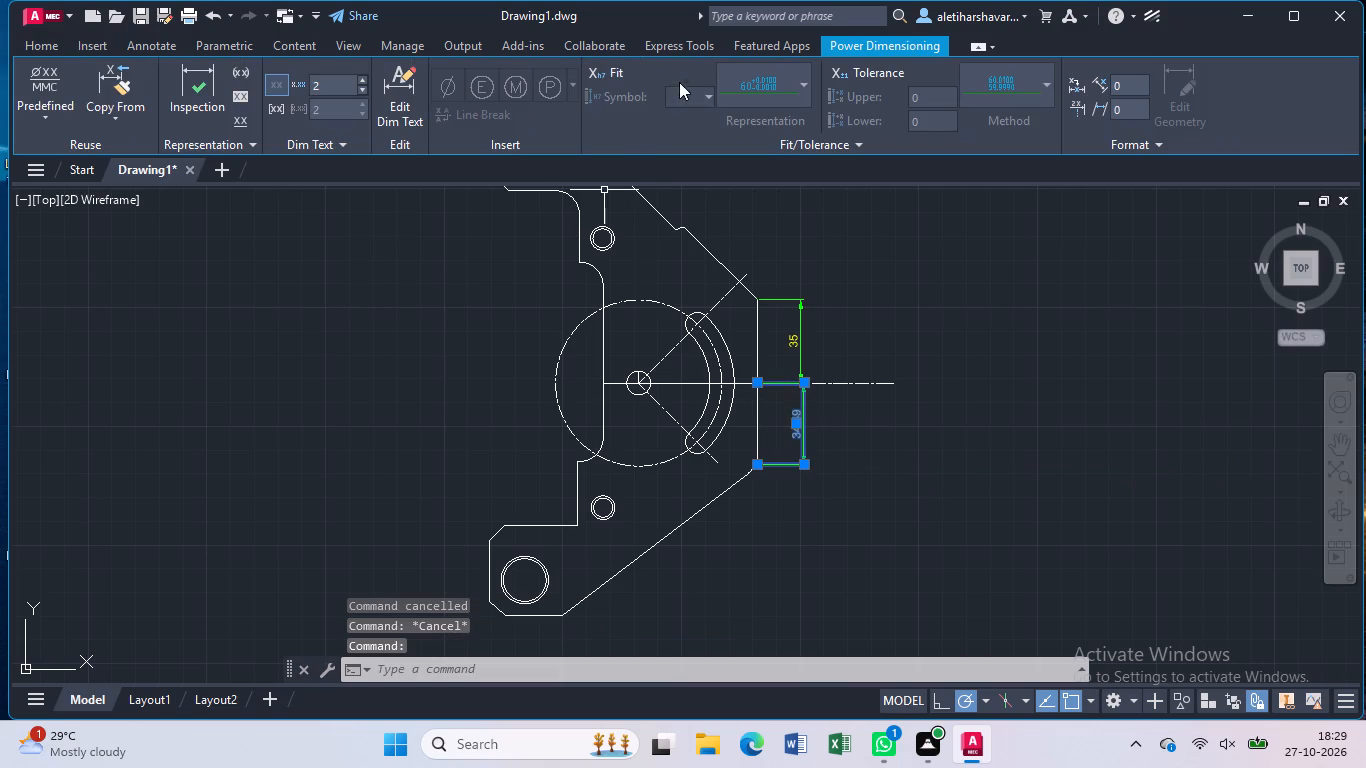
click(405, 95)
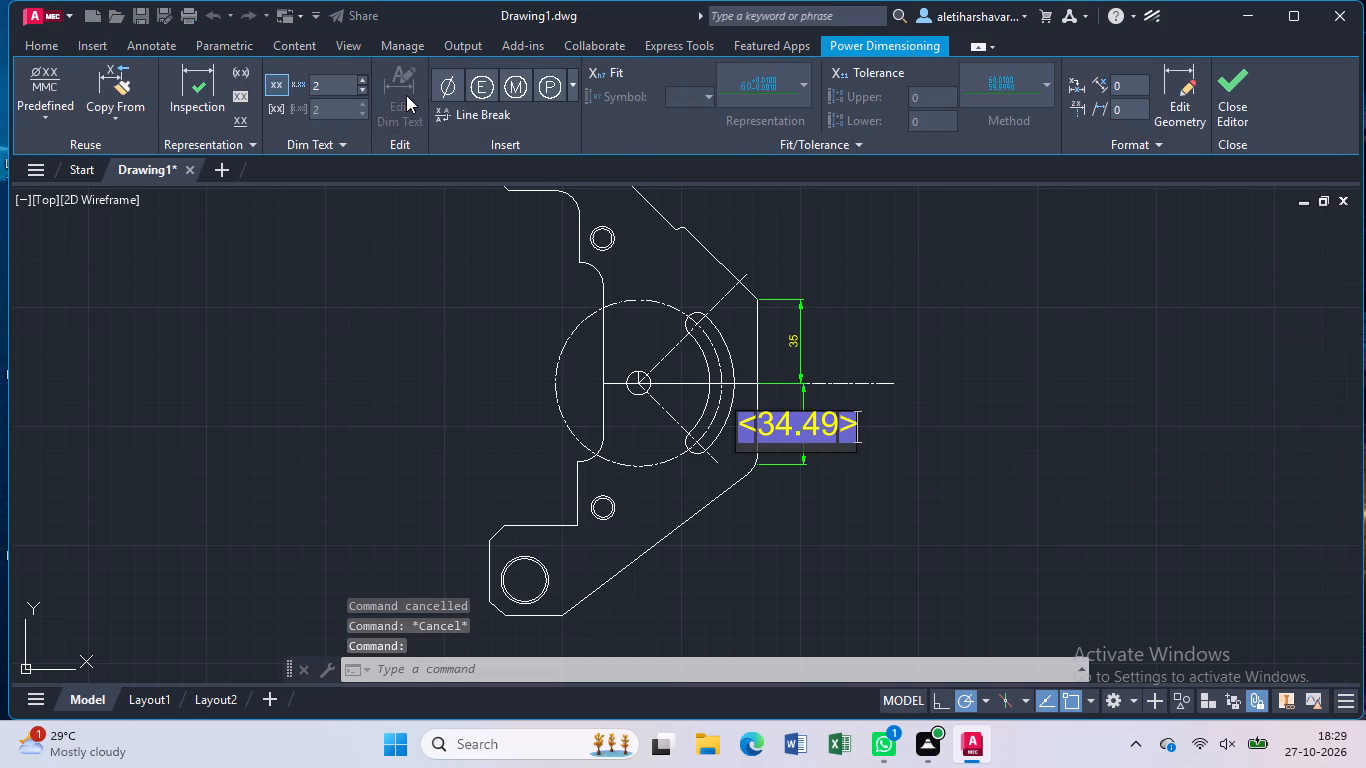
key(BackSpace)
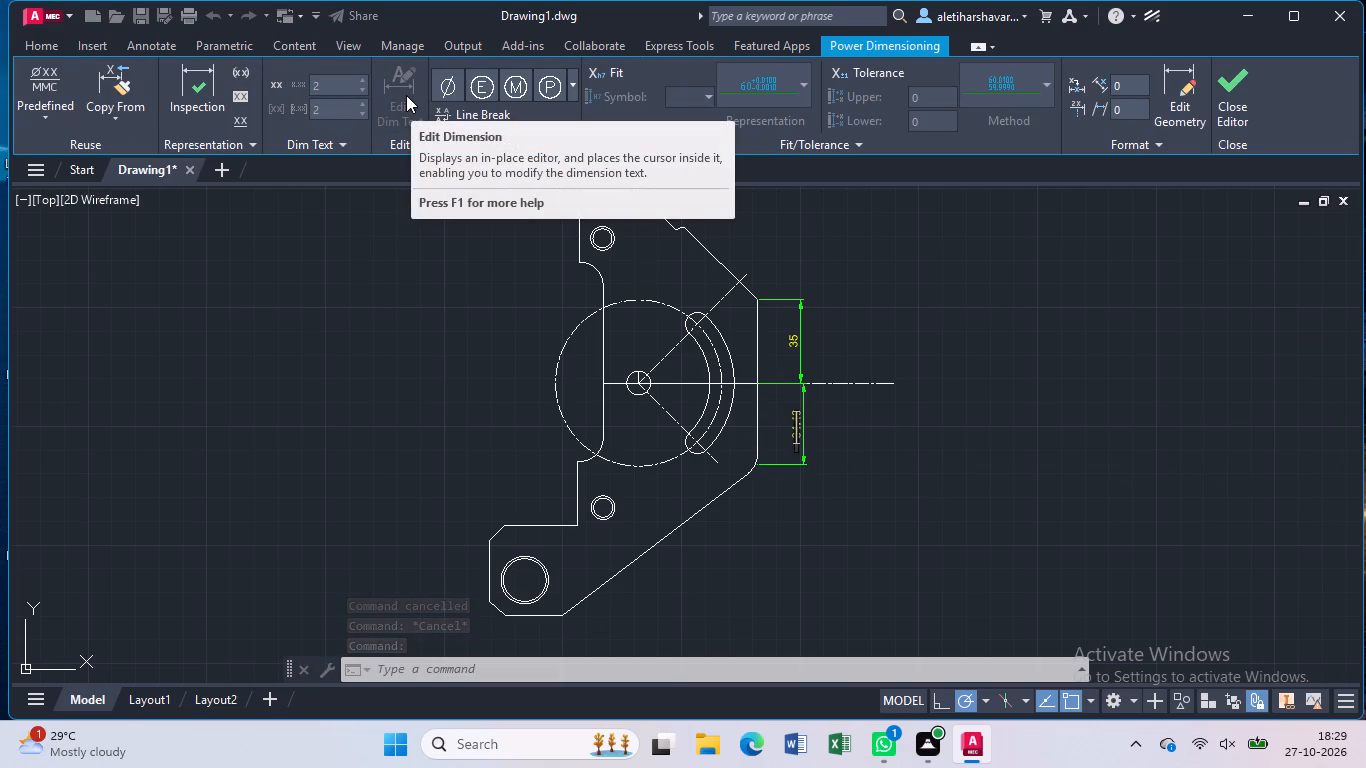
text(35)
key(Return)
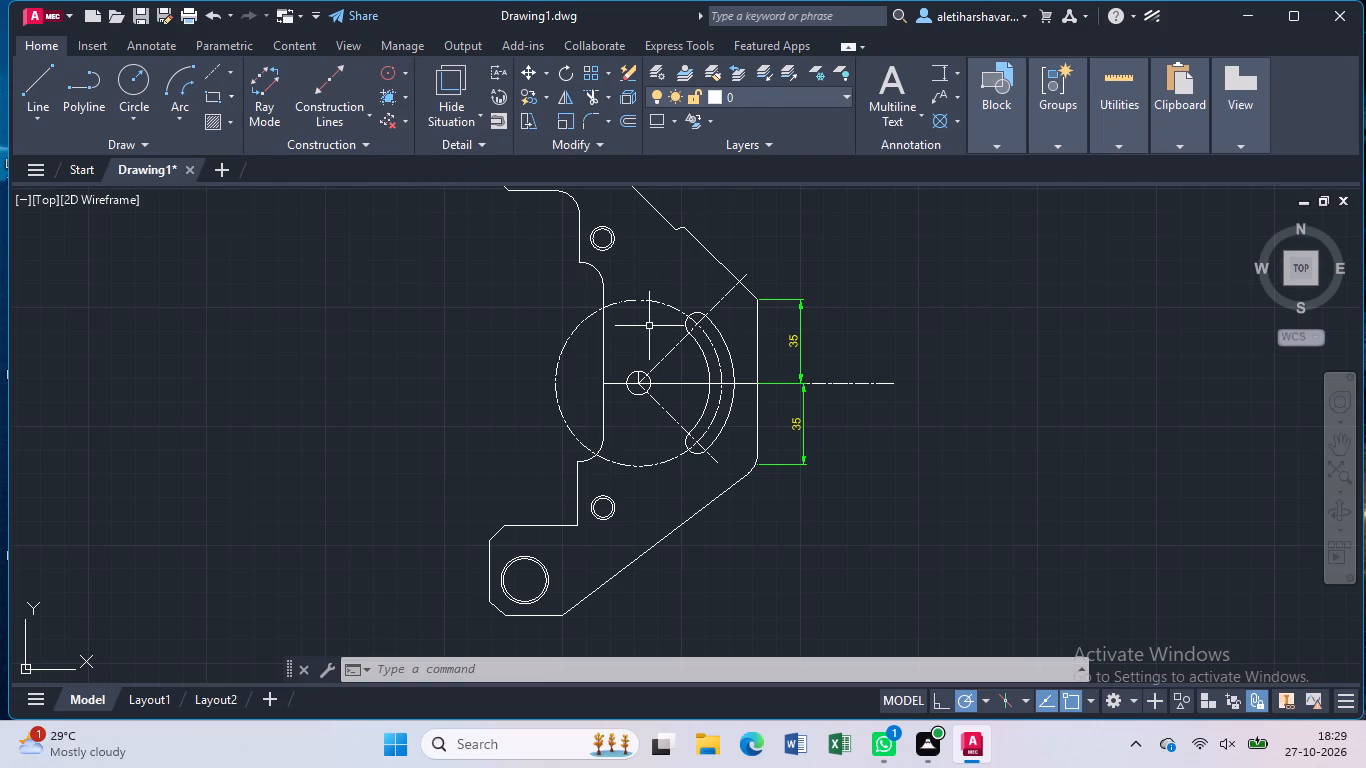
Delete the short vertical line left between the top-left hole and the plate's top edge.
scroll(656, 505, down, 1)
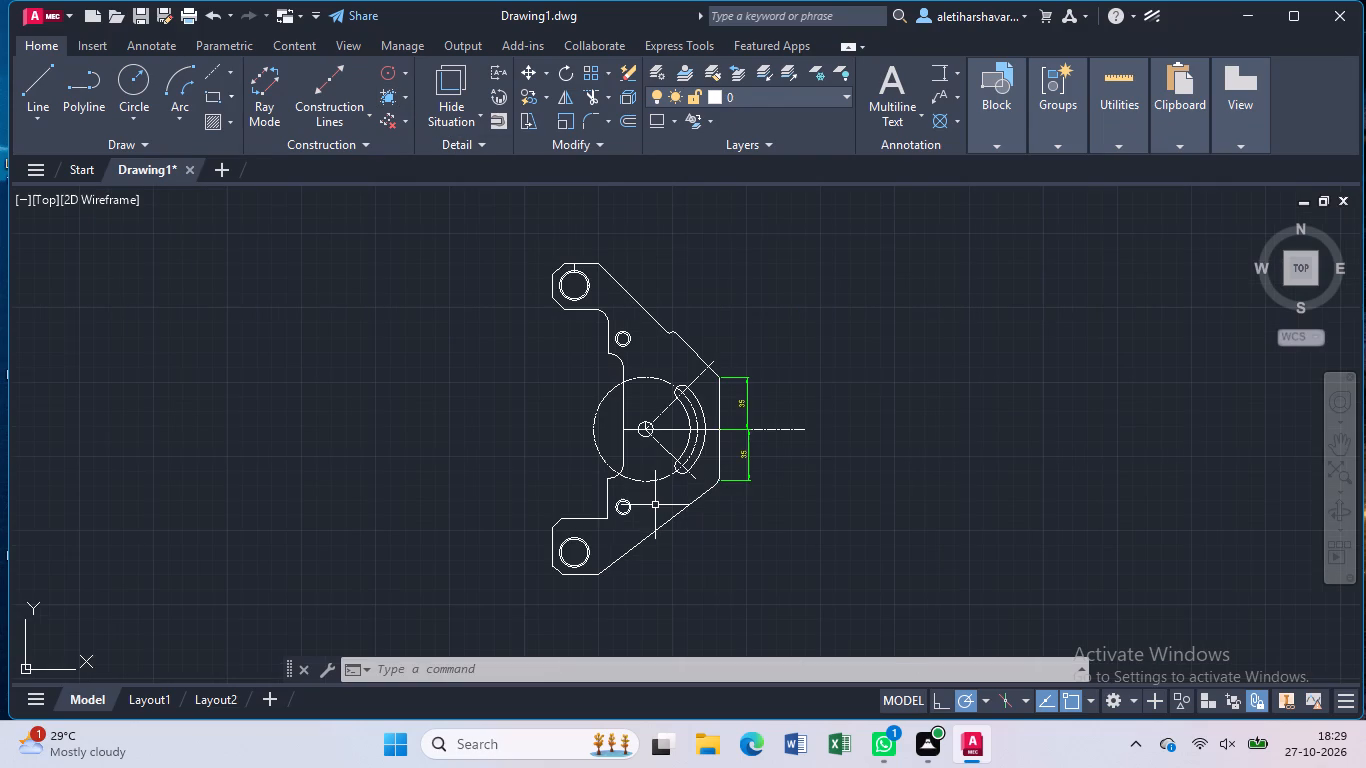
scroll(643, 500, up, 1)
middle_drag(642, 499, 714, 535)
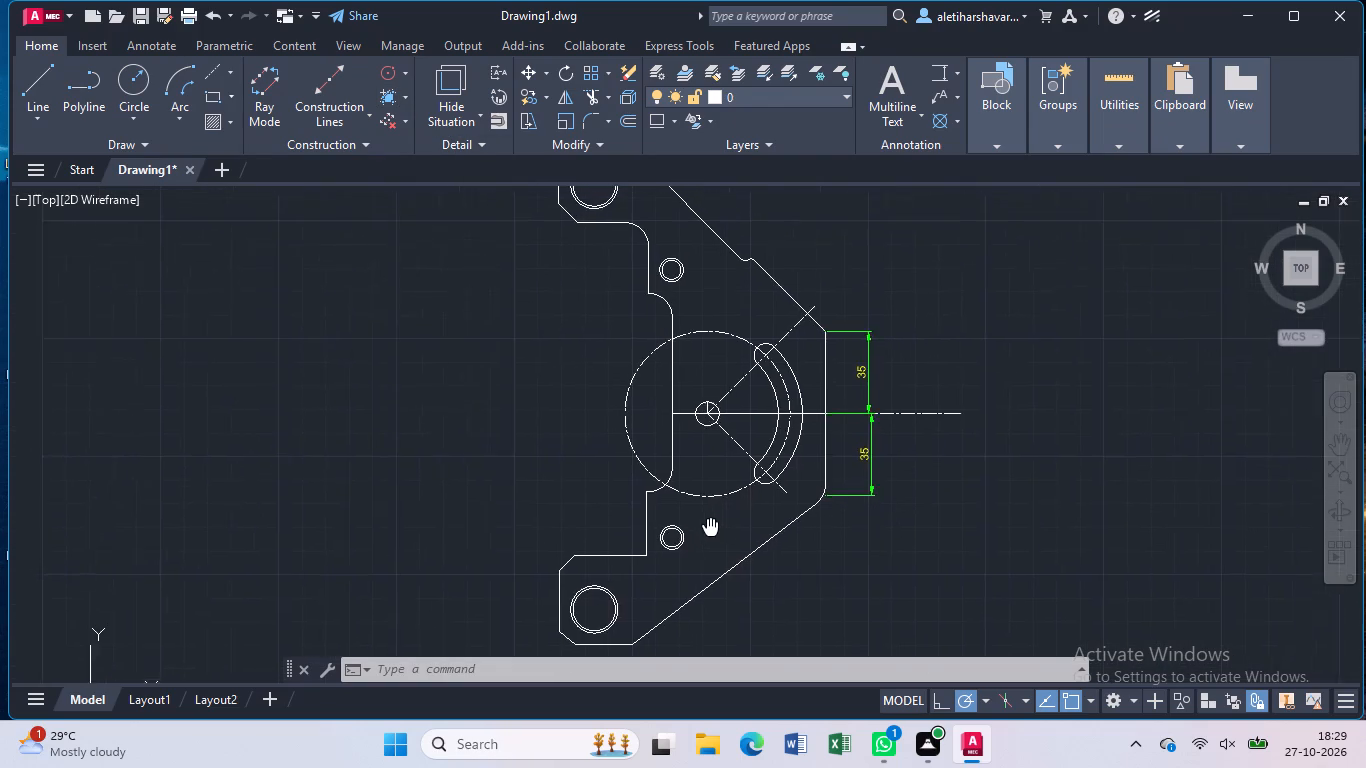
middle_drag(714, 535, 738, 588)
middle_click(739, 595)
middle_click(739, 585)
scroll(601, 238, up, 1)
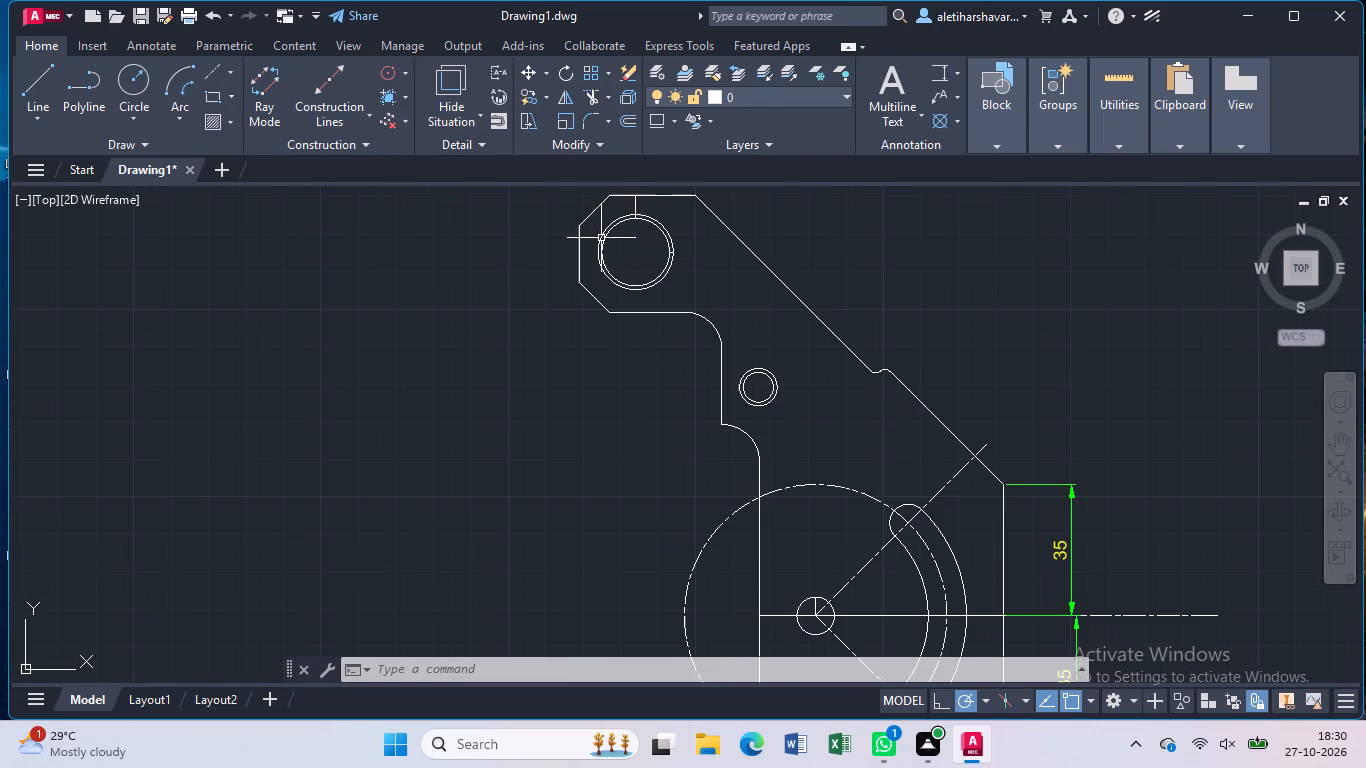
click(637, 208)
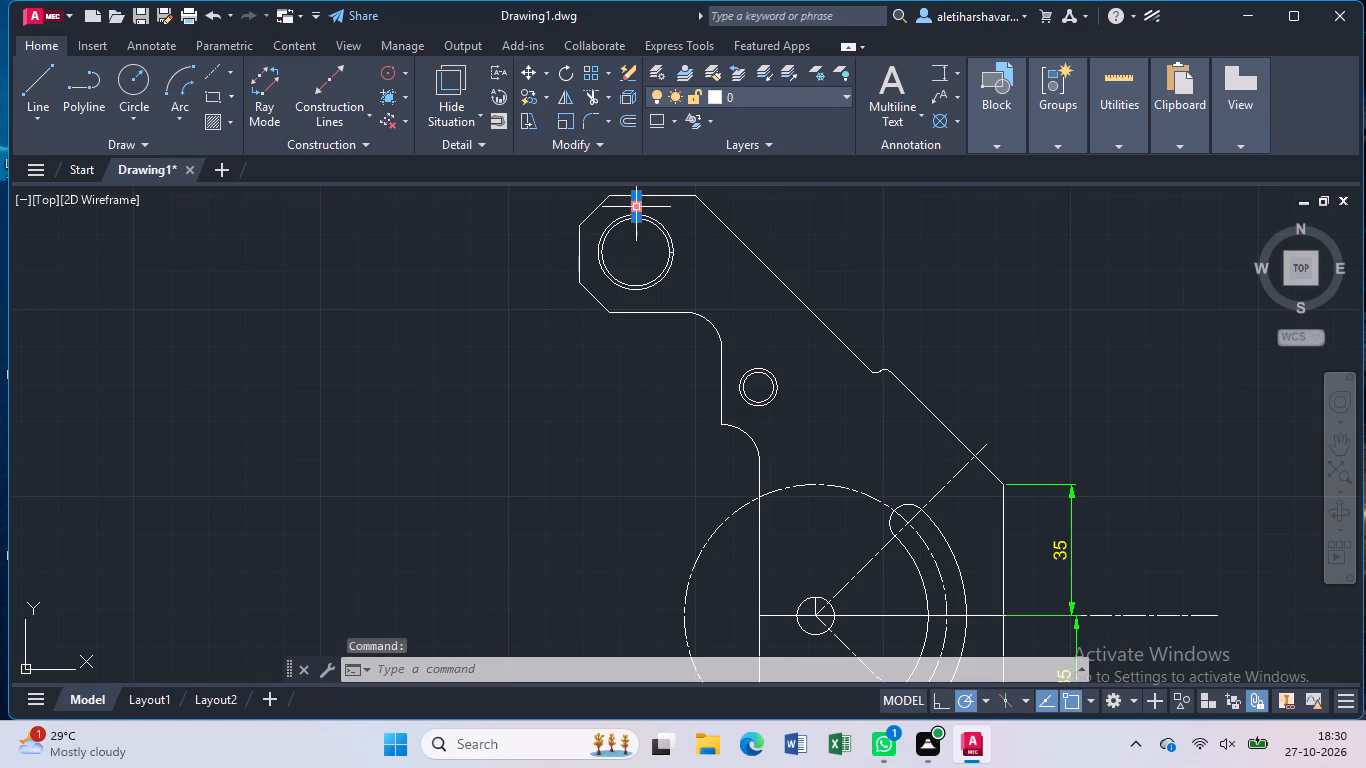
key(Delete)
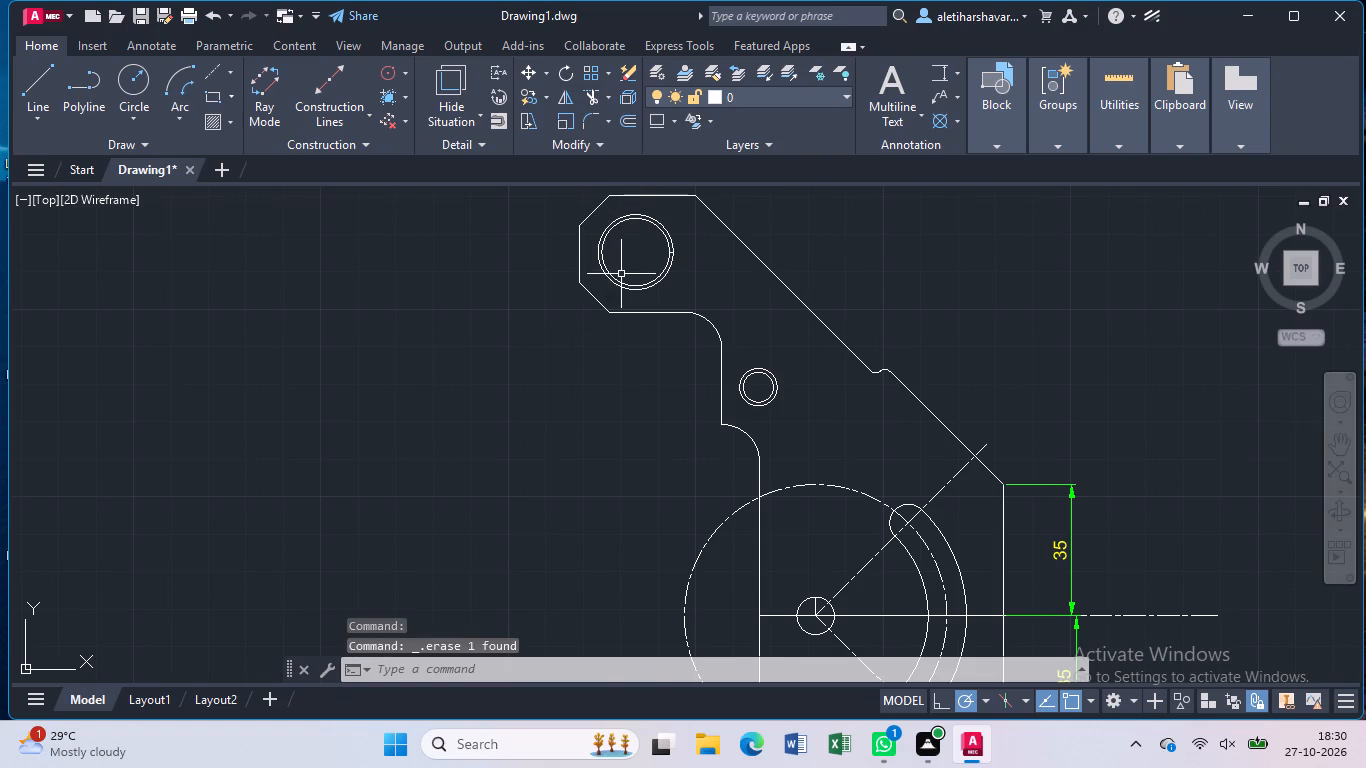
Add a vertical dimension between the centres of the top-left and bottom-left large holes, placed outside the plate's left side.
scroll(621, 274, down, 1)
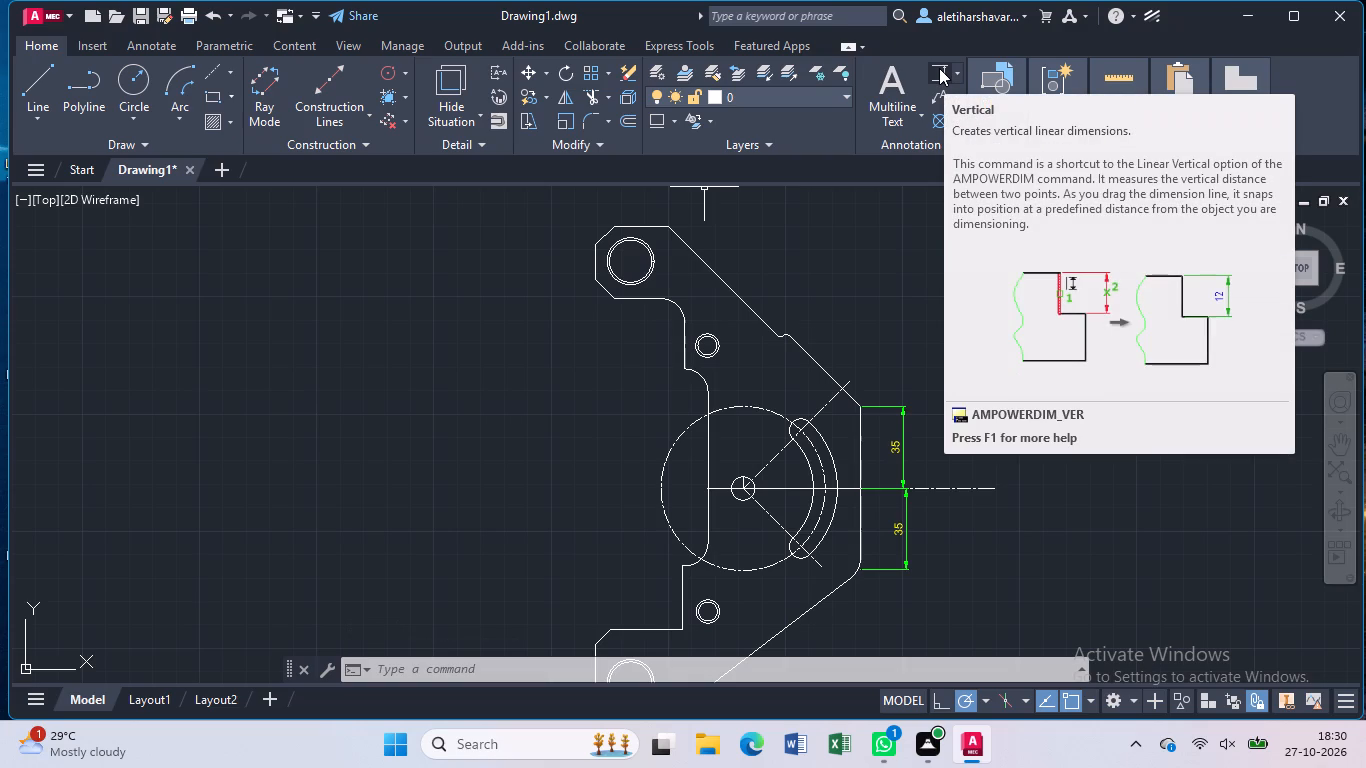
click(936, 71)
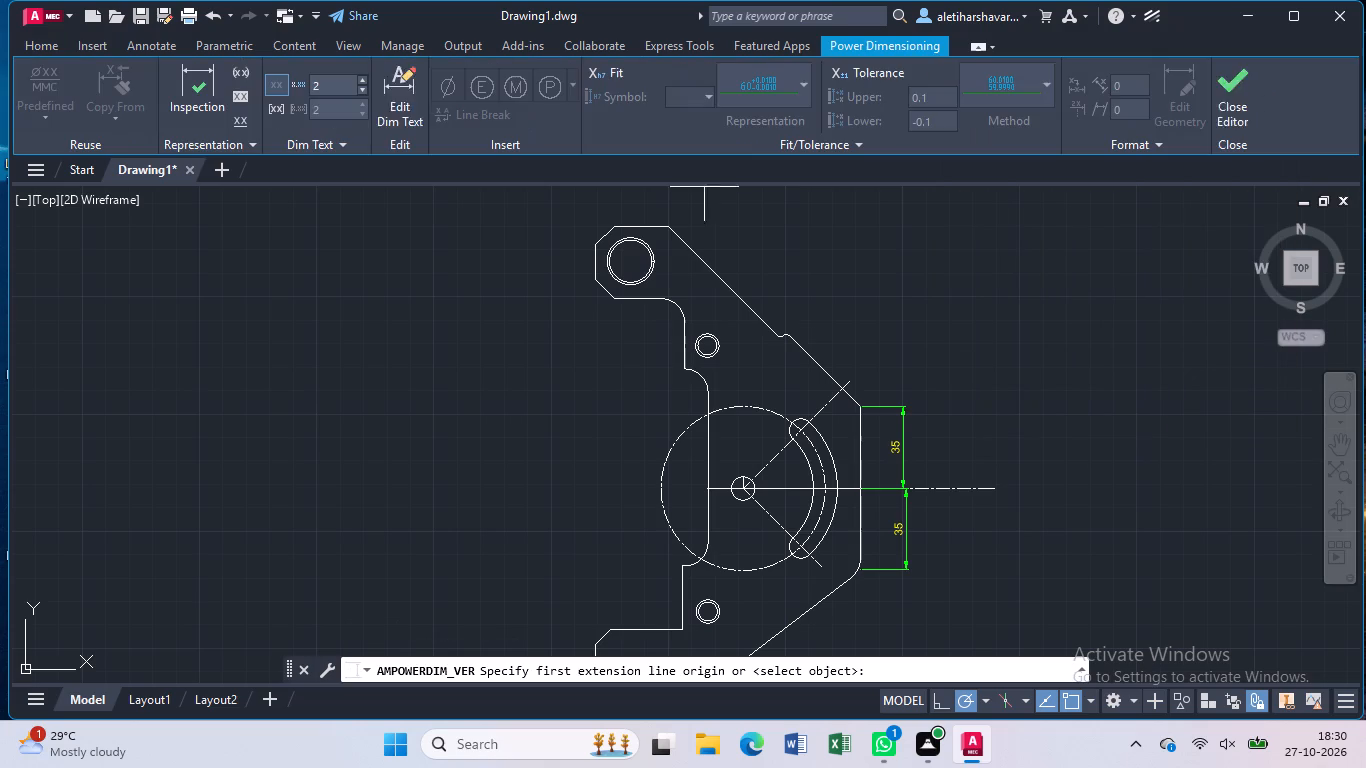
scroll(772, 411, down, 1)
middle_drag(753, 441, 777, 348)
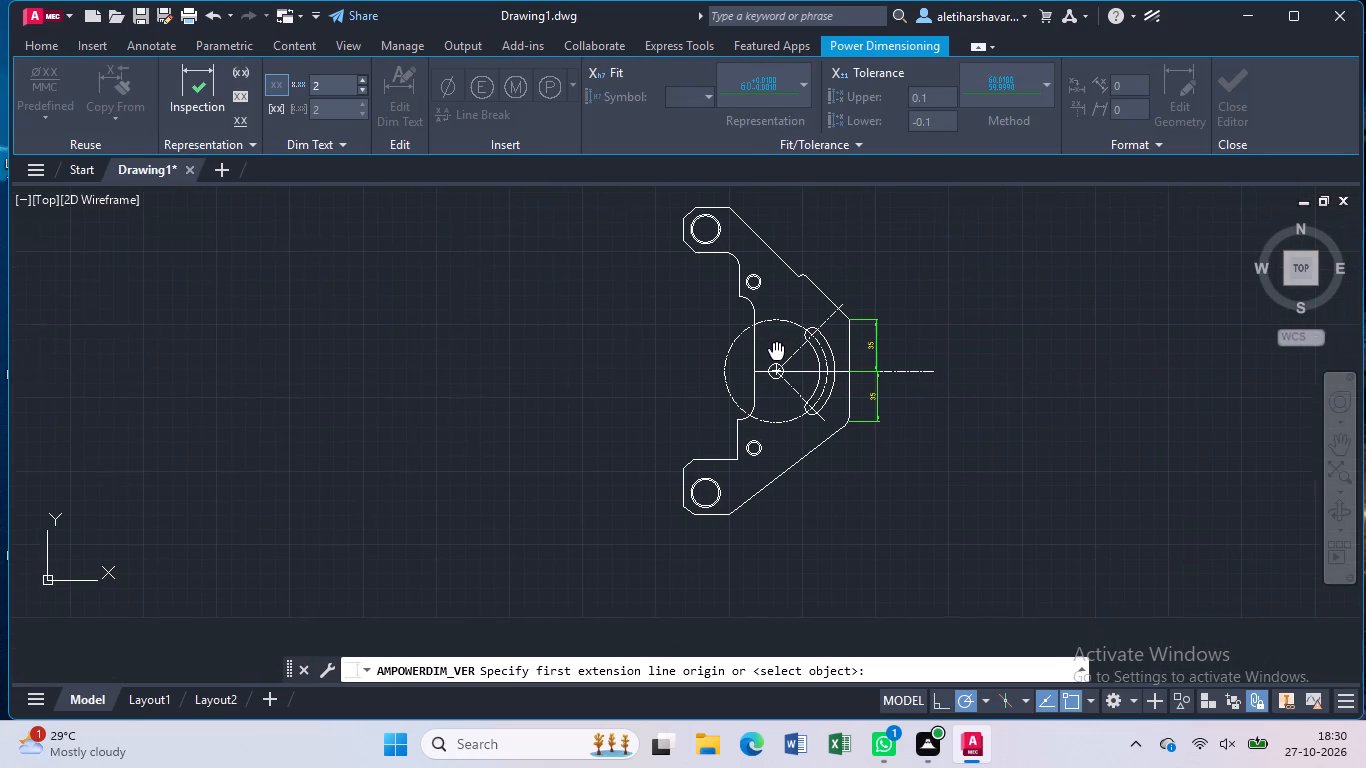
middle_drag(777, 348, 778, 344)
click(704, 219)
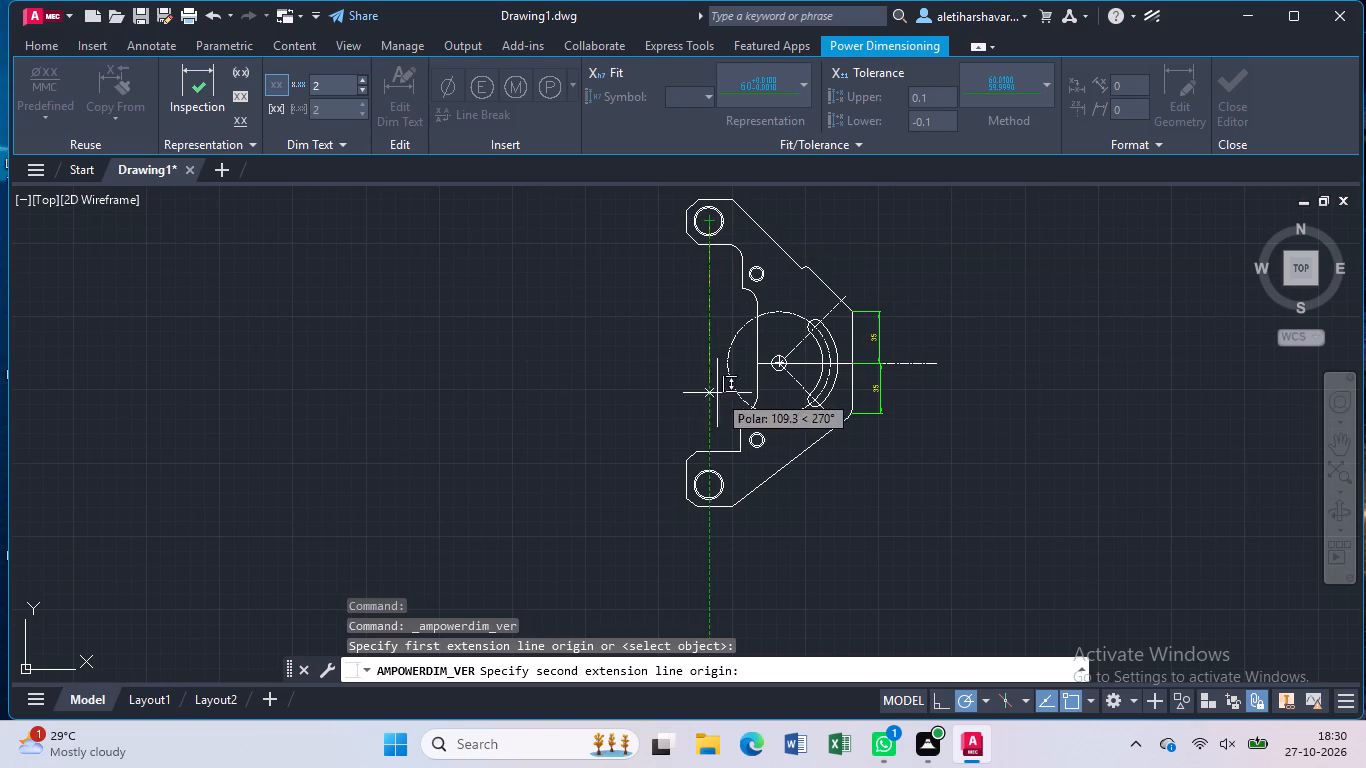
click(709, 482)
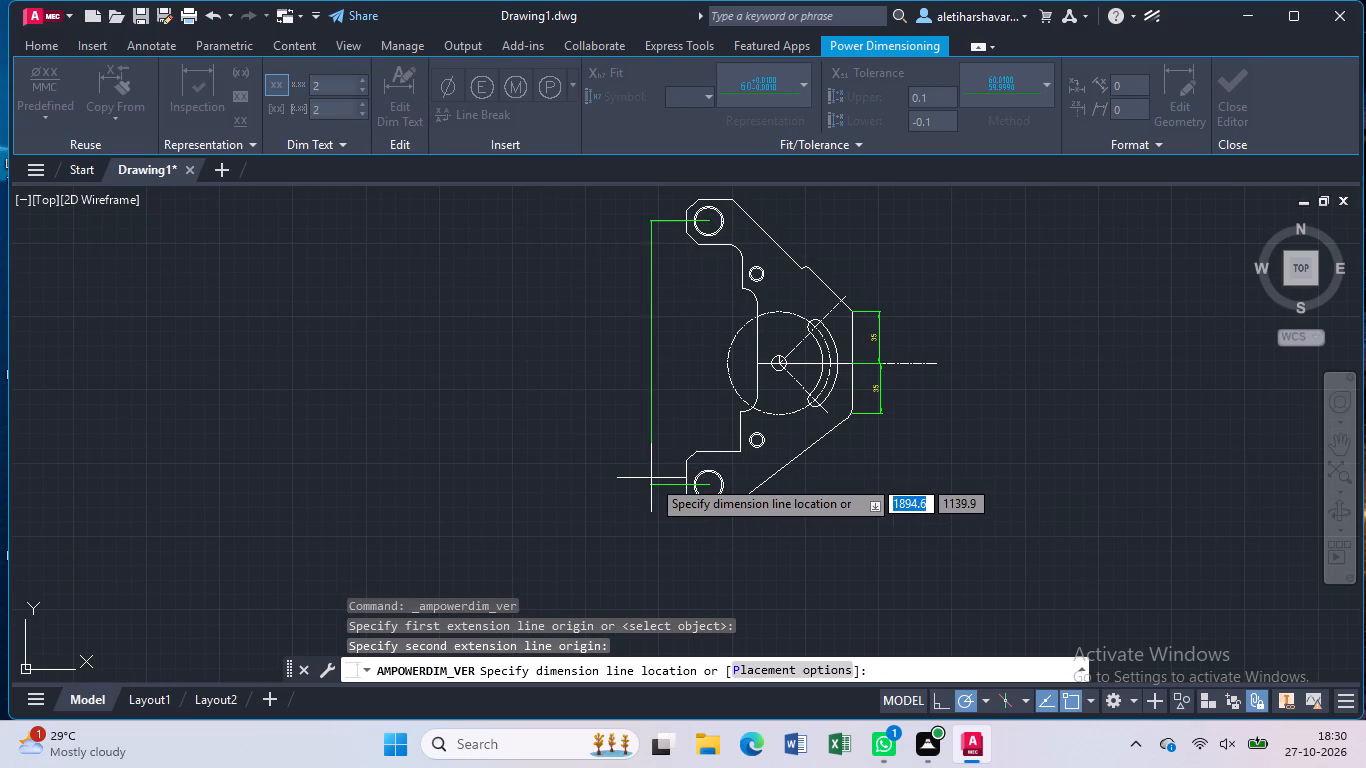
click(646, 478)
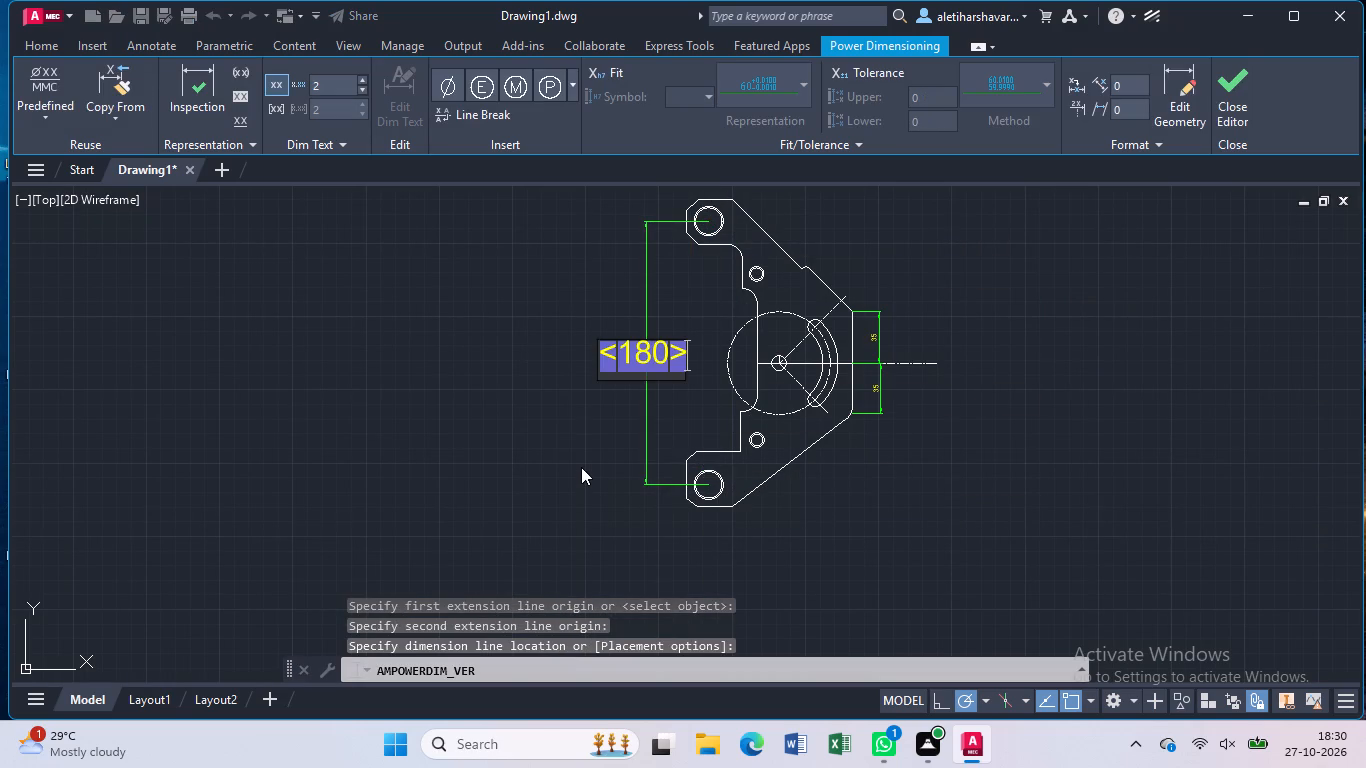
key(Return)
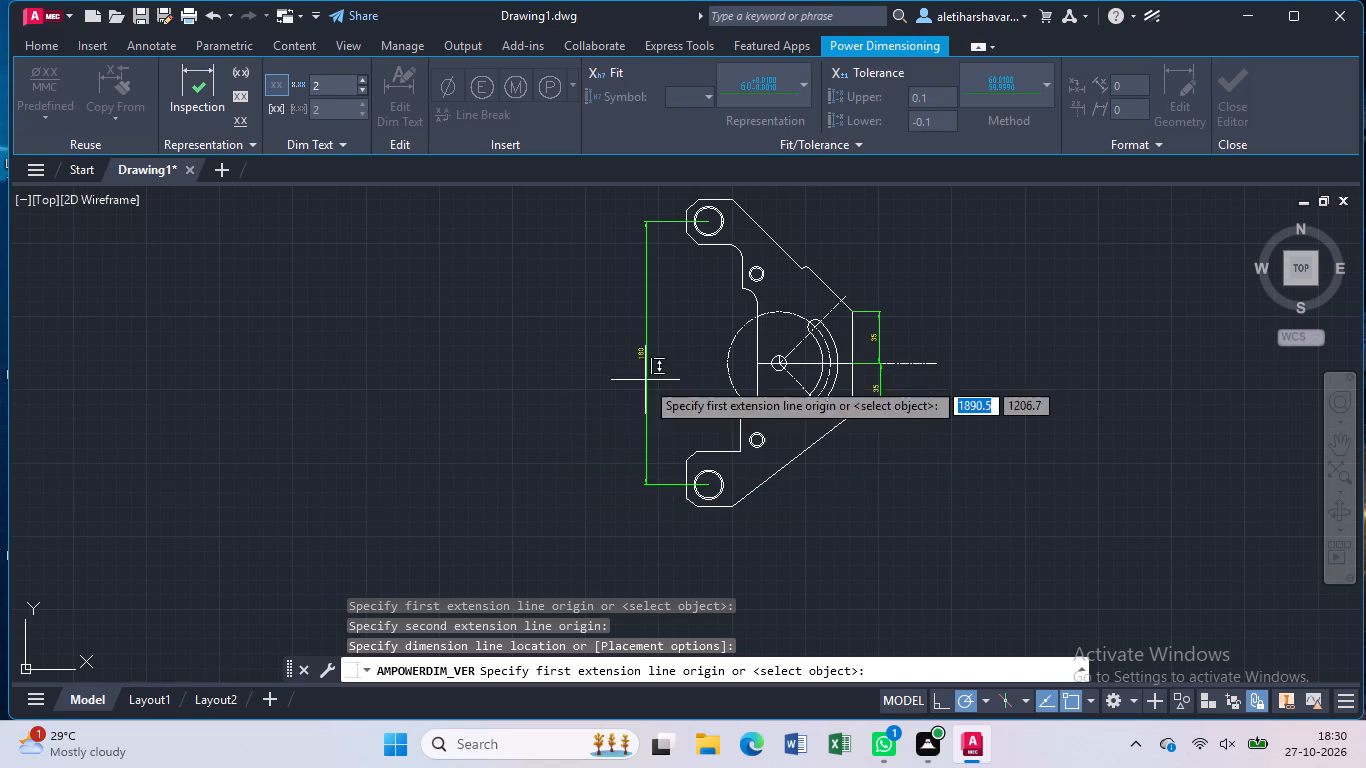
Add a vertical dimension from the horizontal centreline to the centre of the upper small hole, placed between the plate and the 180 dimension.
scroll(758, 288, up, 1)
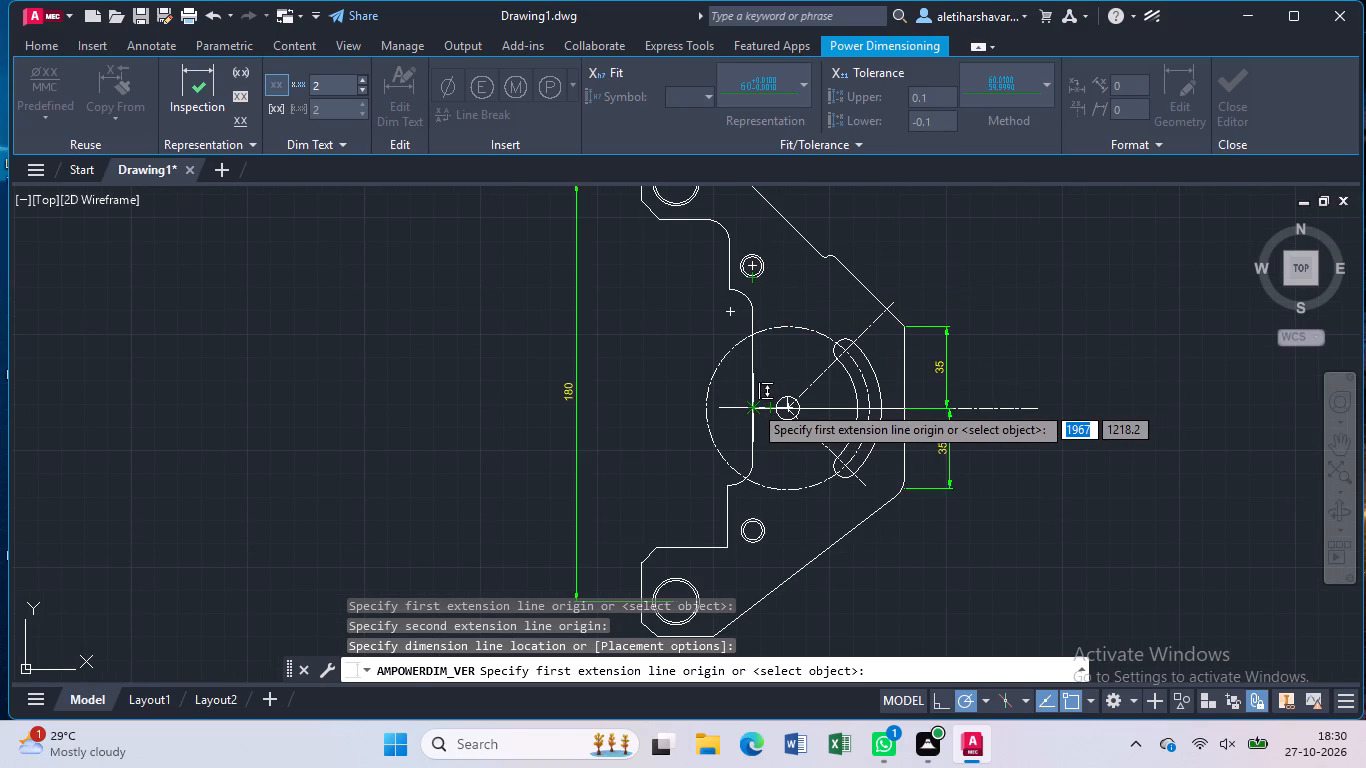
click(753, 404)
click(753, 268)
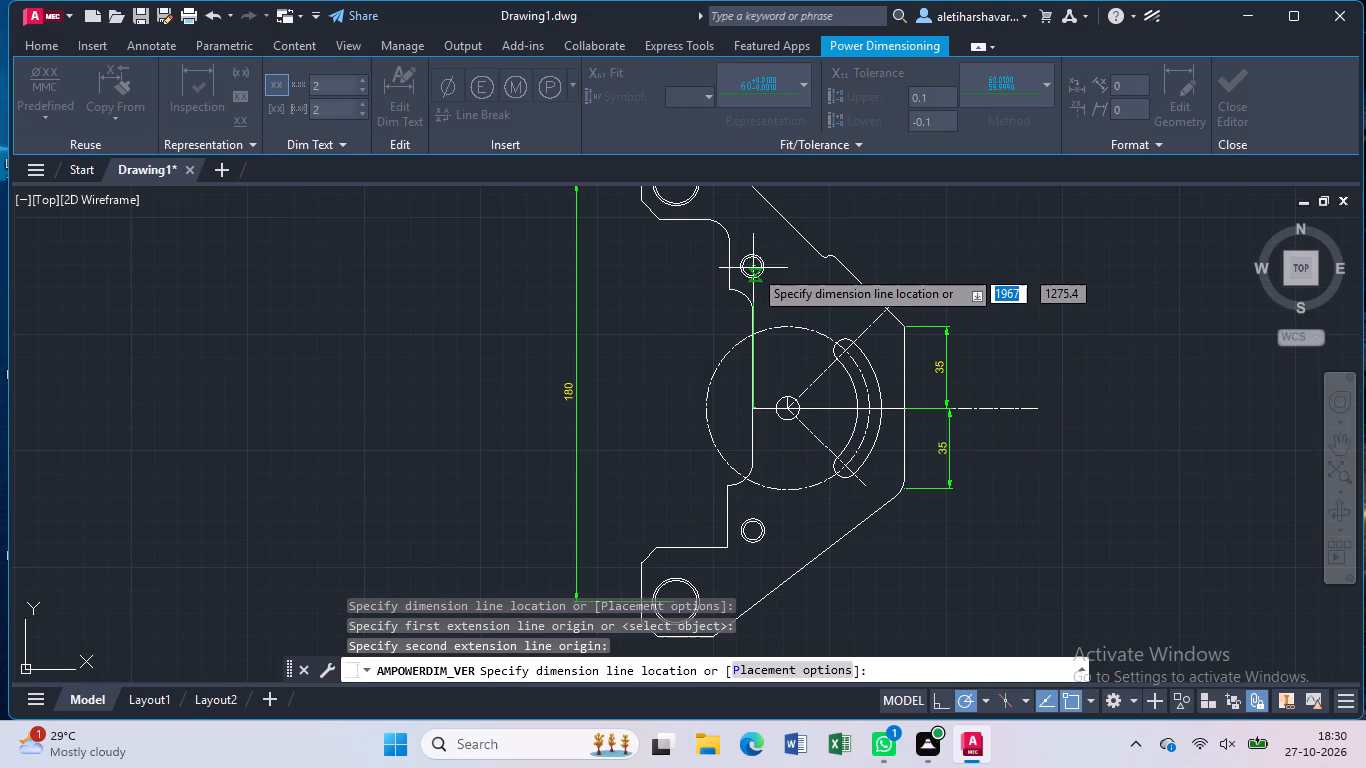
click(684, 261)
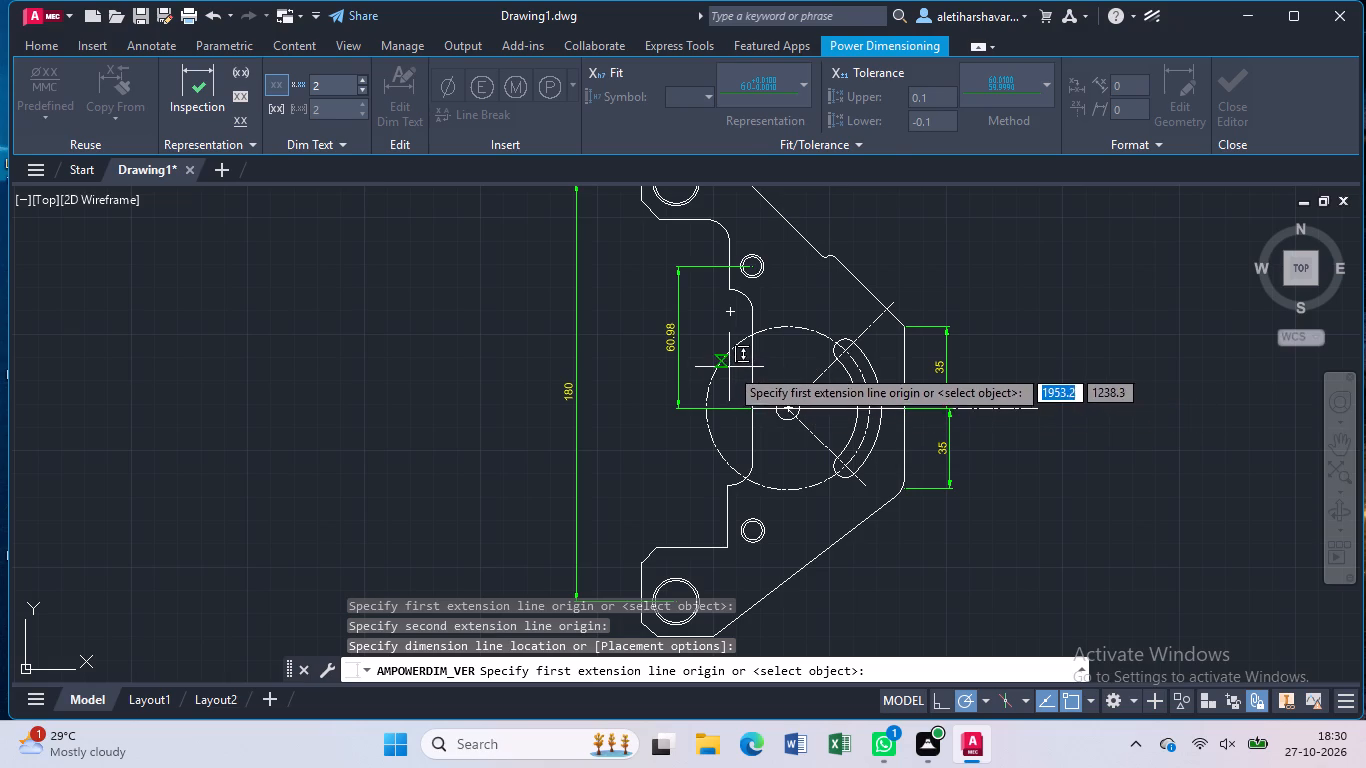
key(Escape)
Override the text of the upper small hole's vertical dimension with 62.
click(670, 338)
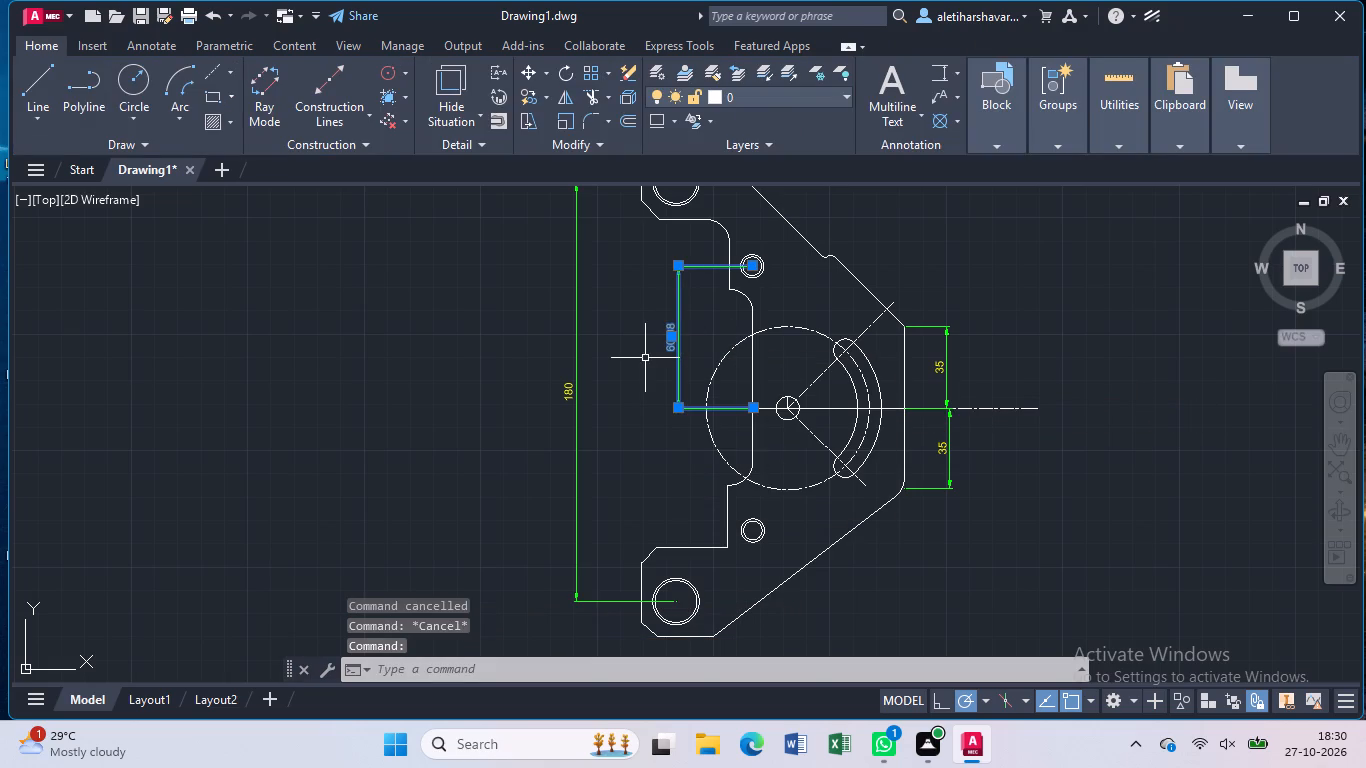
click(407, 90)
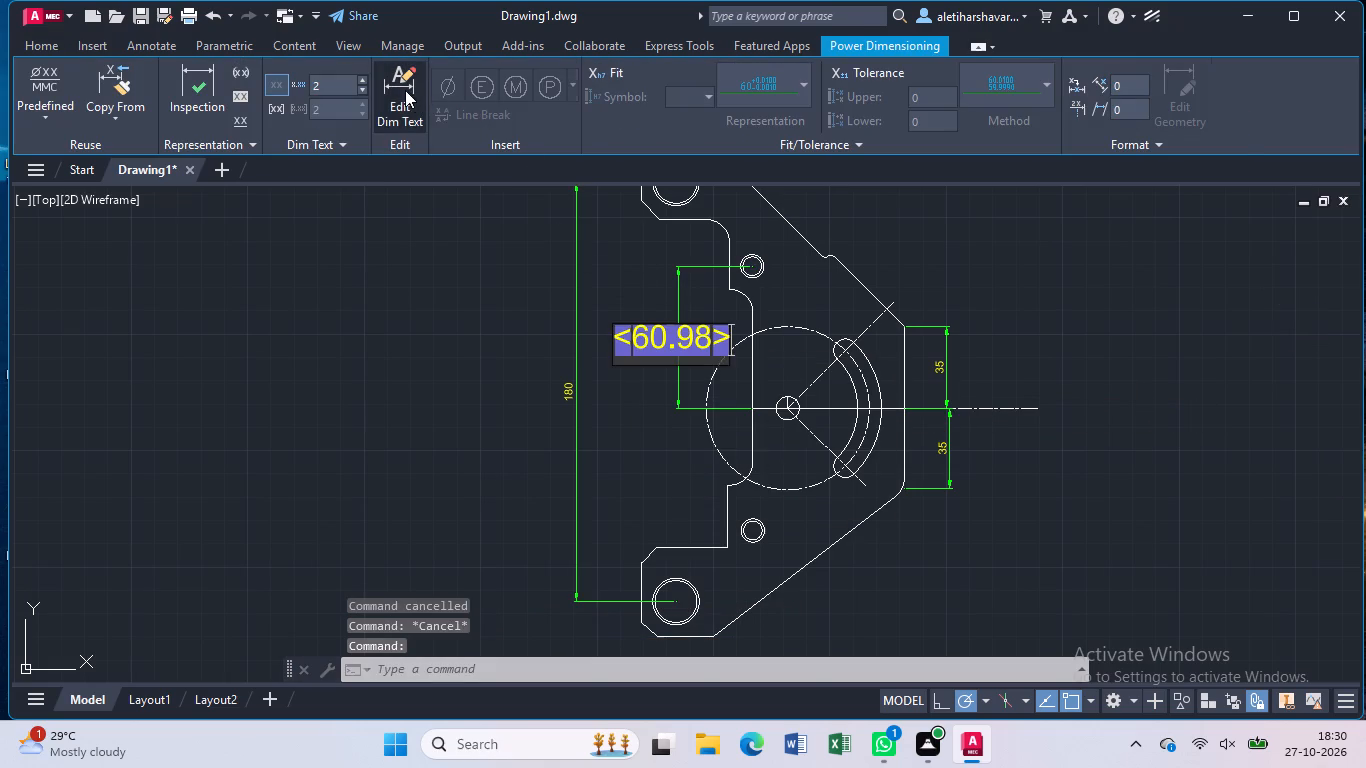
key(BackSpace)
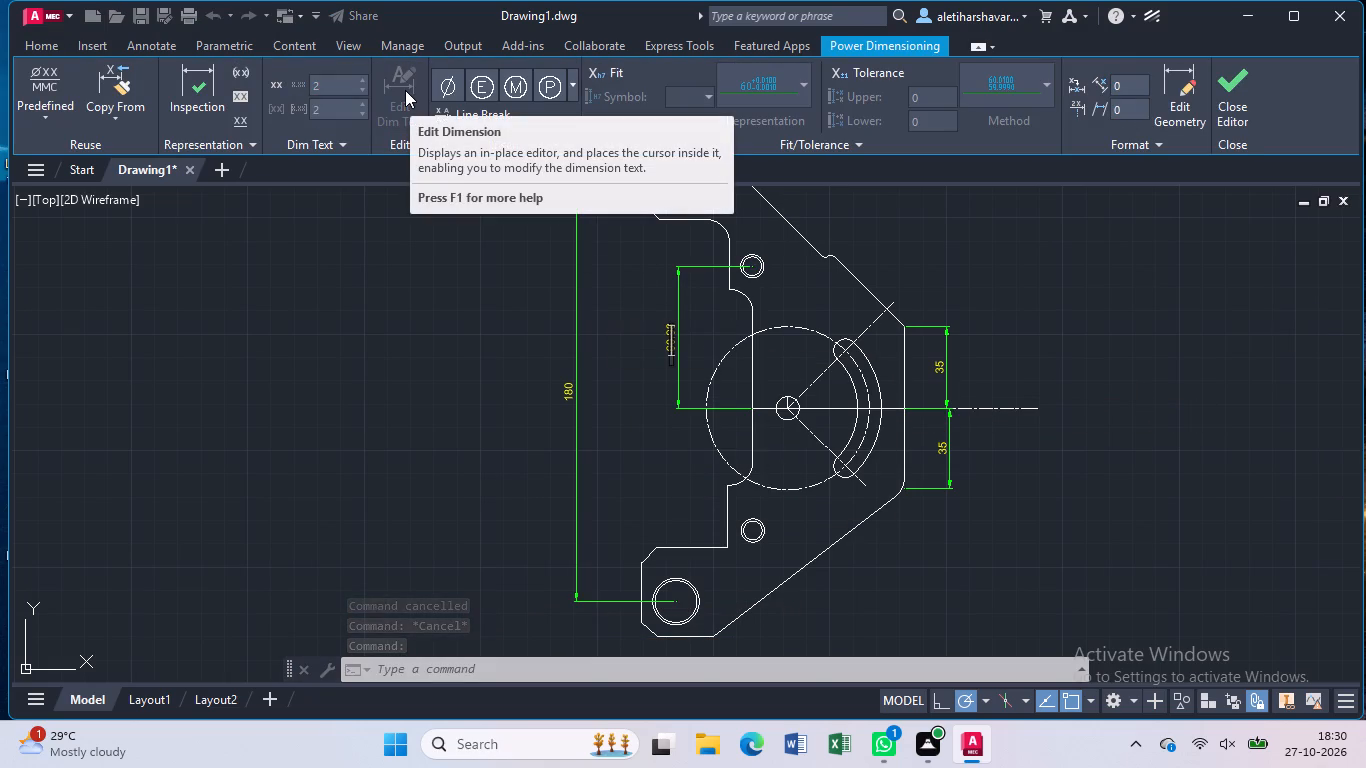
key(6)
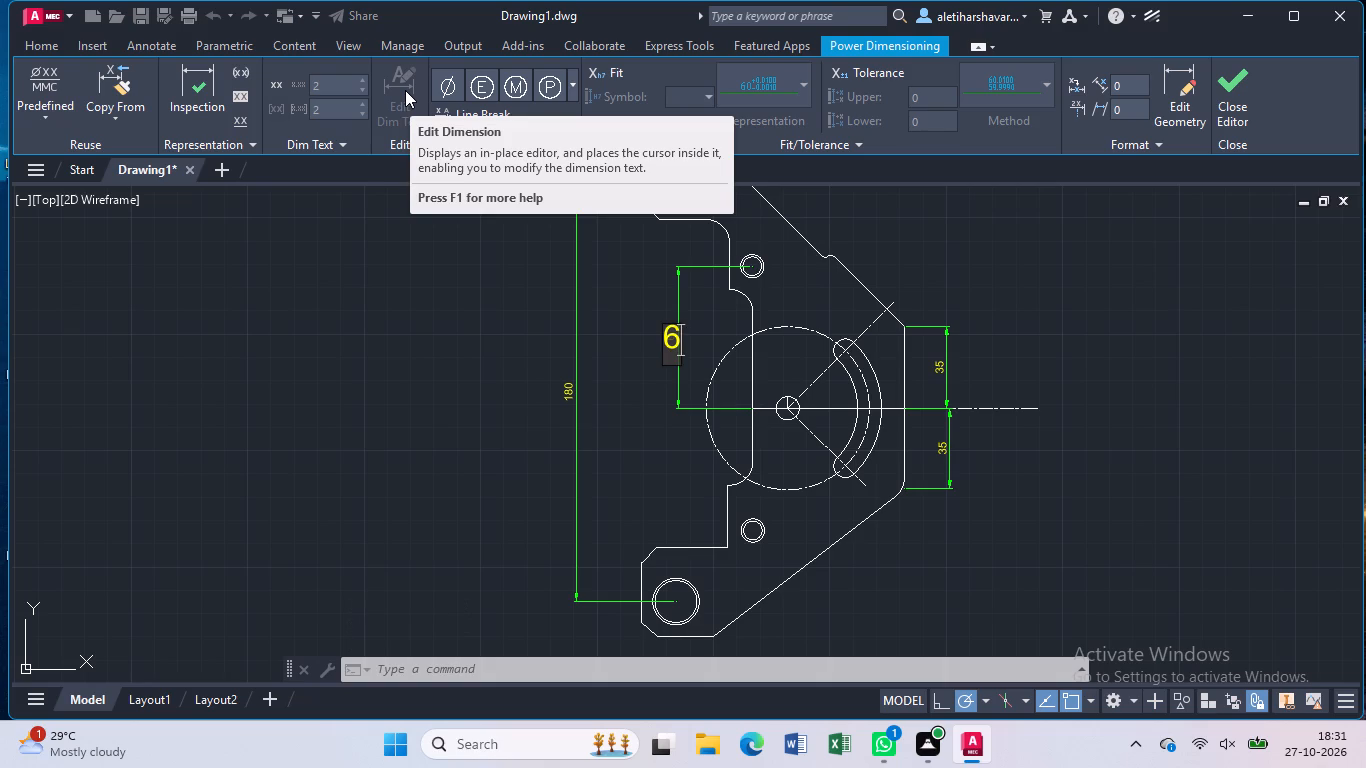
key(2)
key(Return)
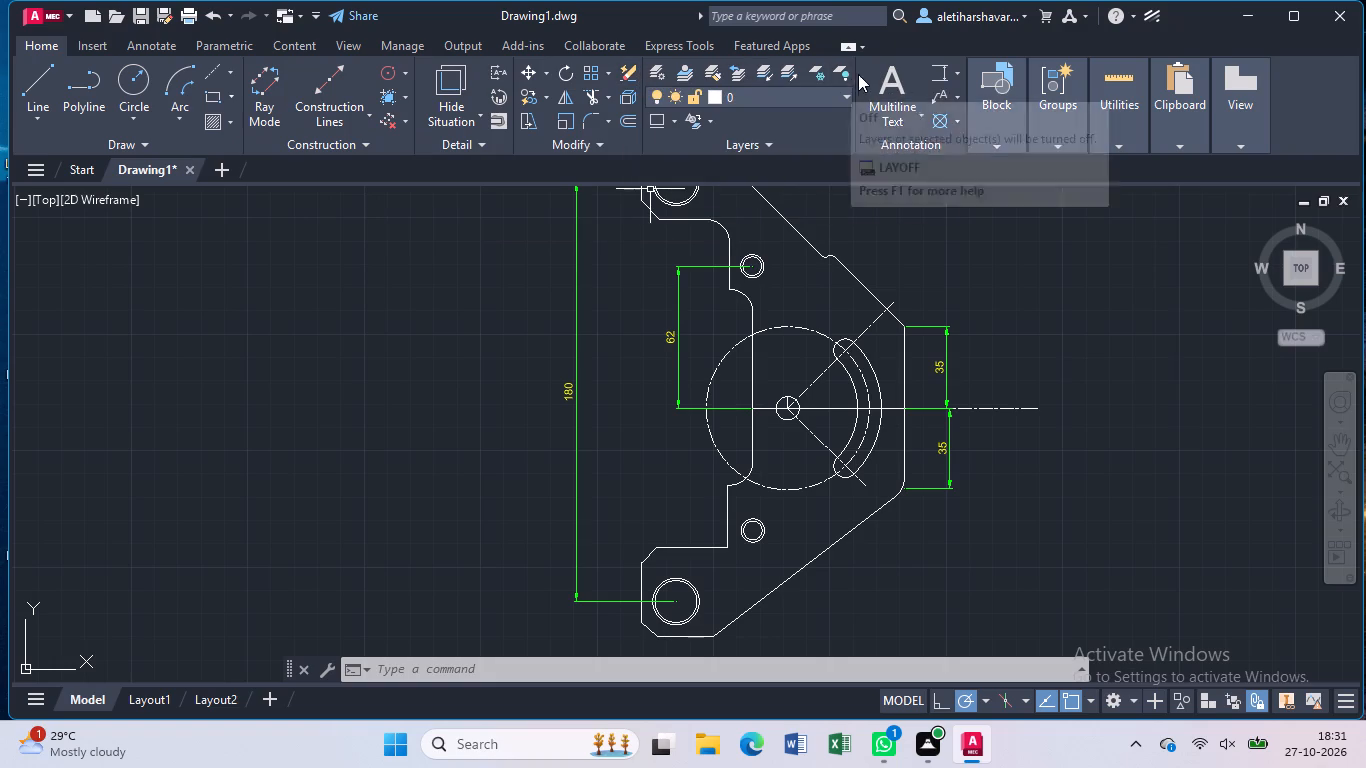
Add a vertical dimension with text 52 from the horizontal centreline to the lower small hole's centre, in line with the 62 dimension.
click(943, 68)
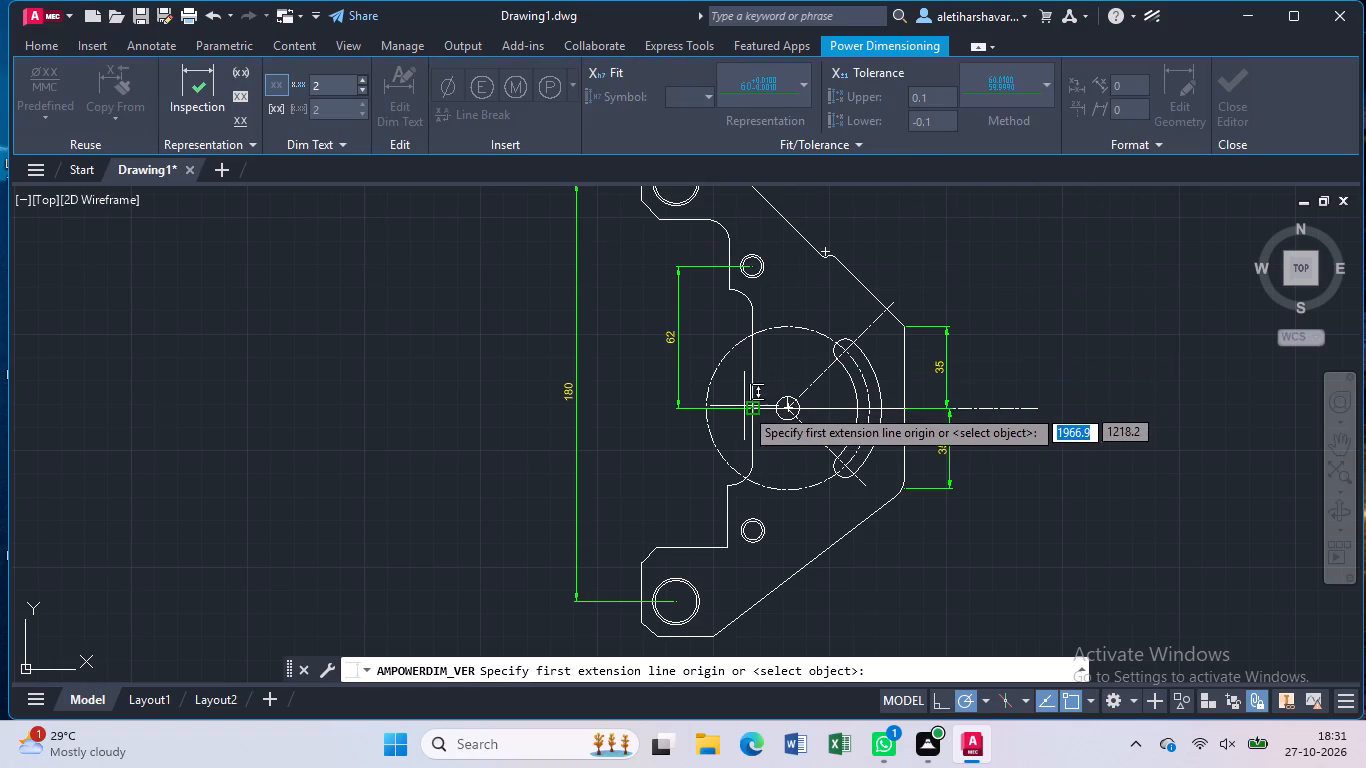
click(749, 409)
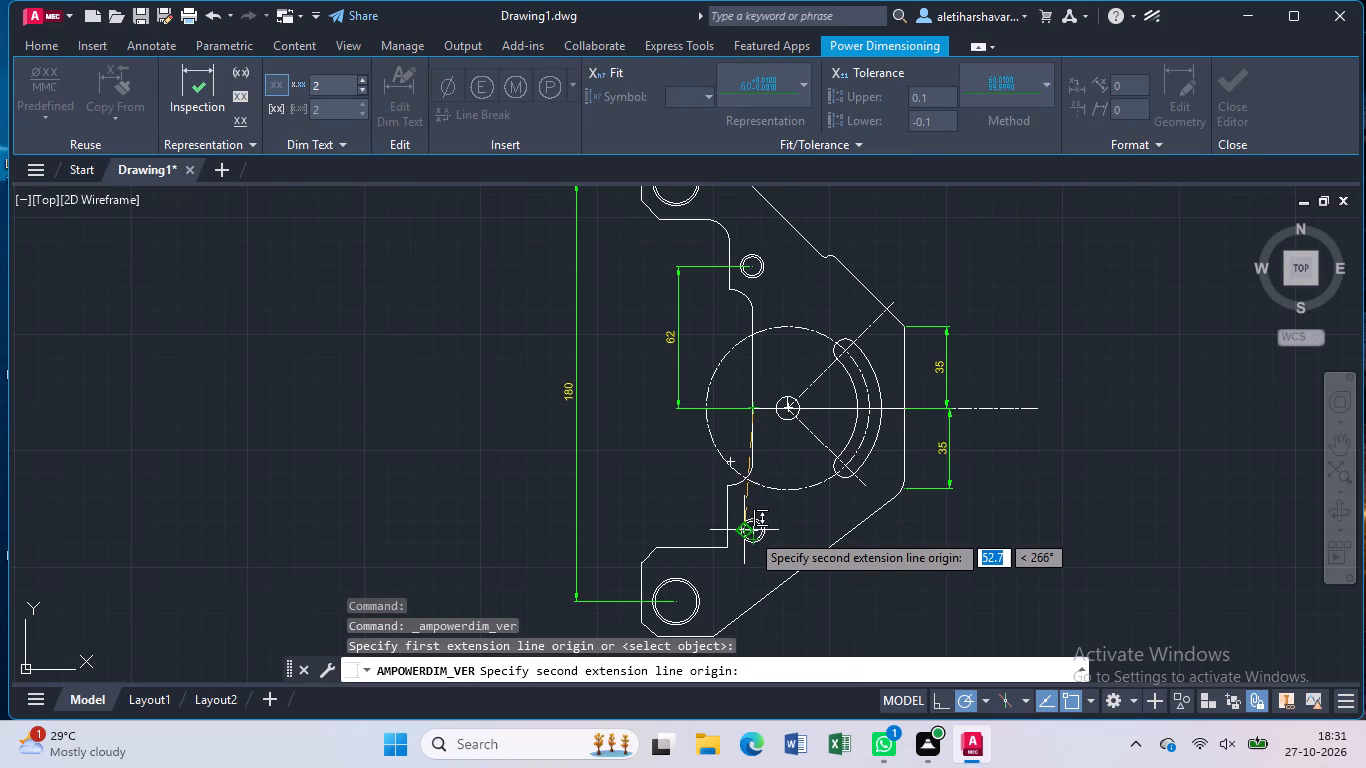
click(759, 534)
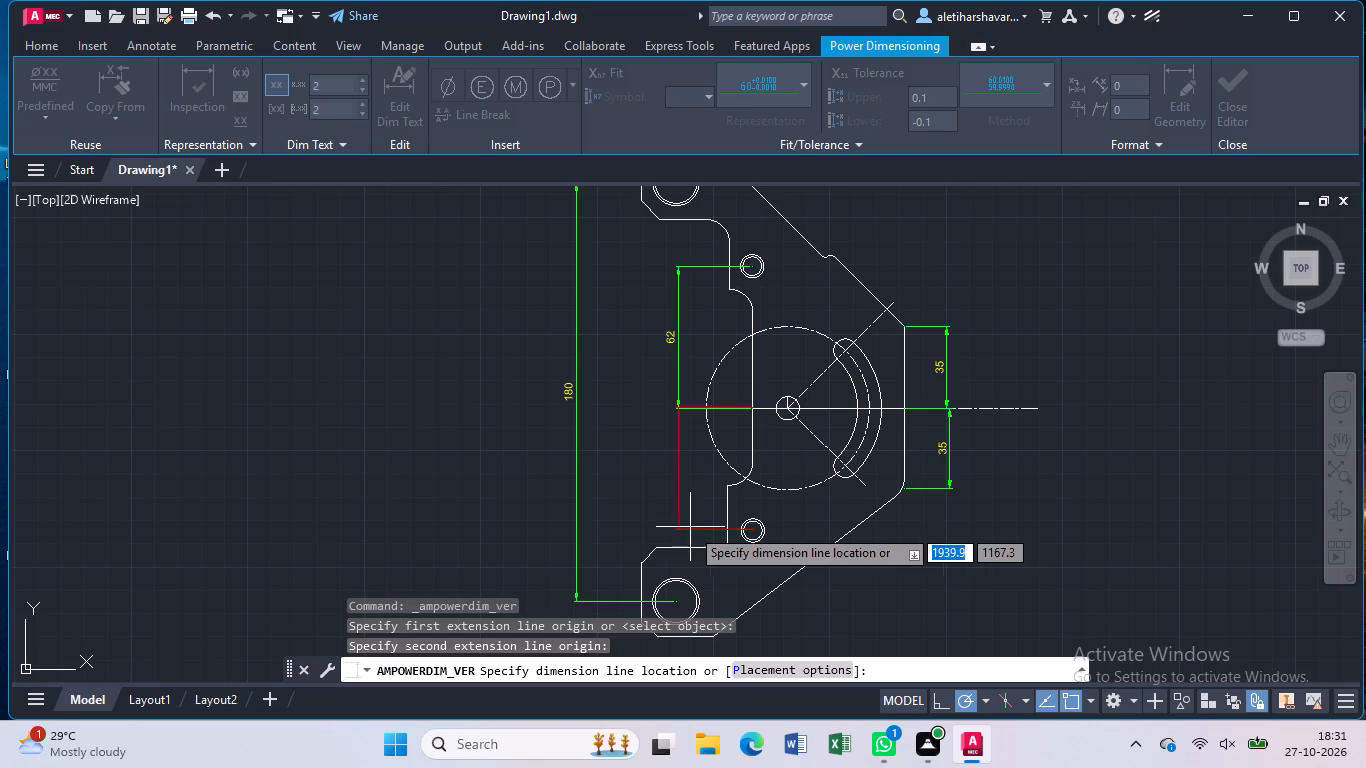
click(690, 527)
key(BackSpace)
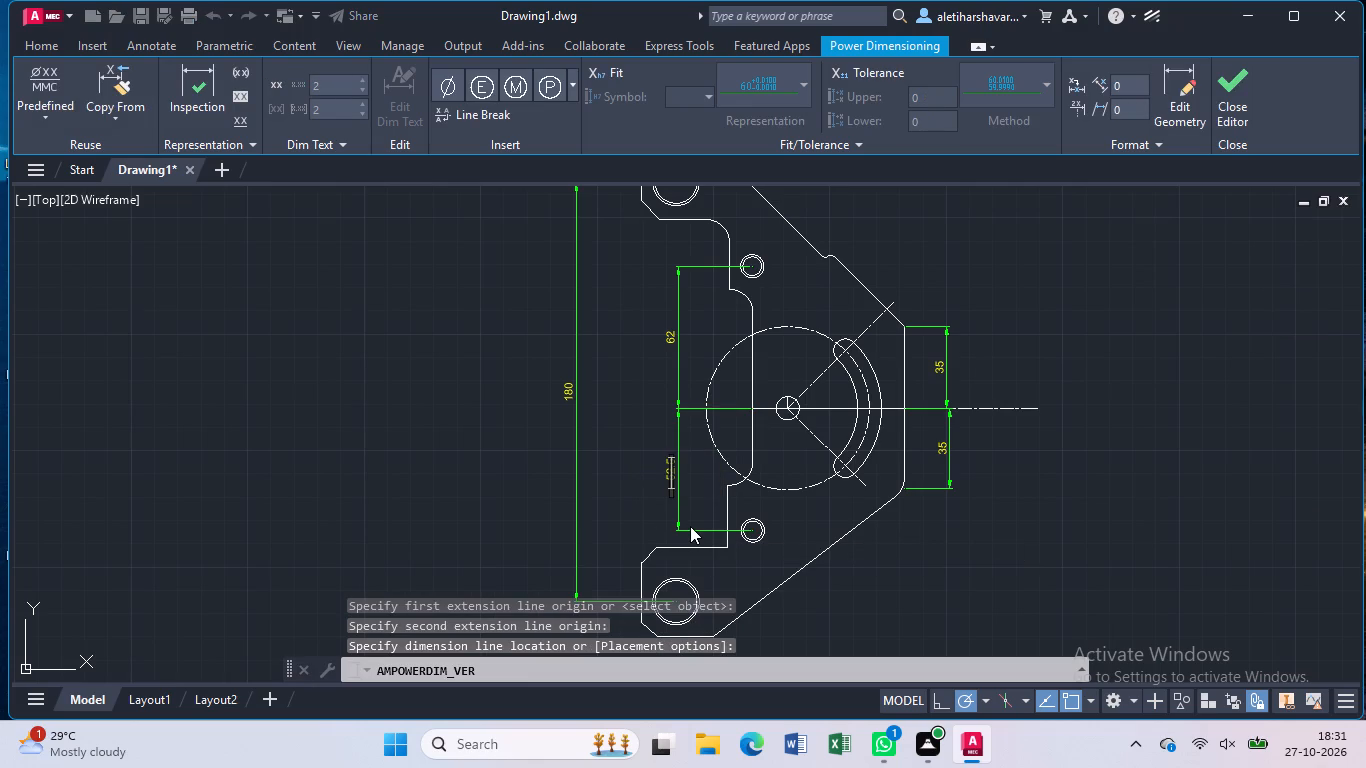
text(52)
key(Return)
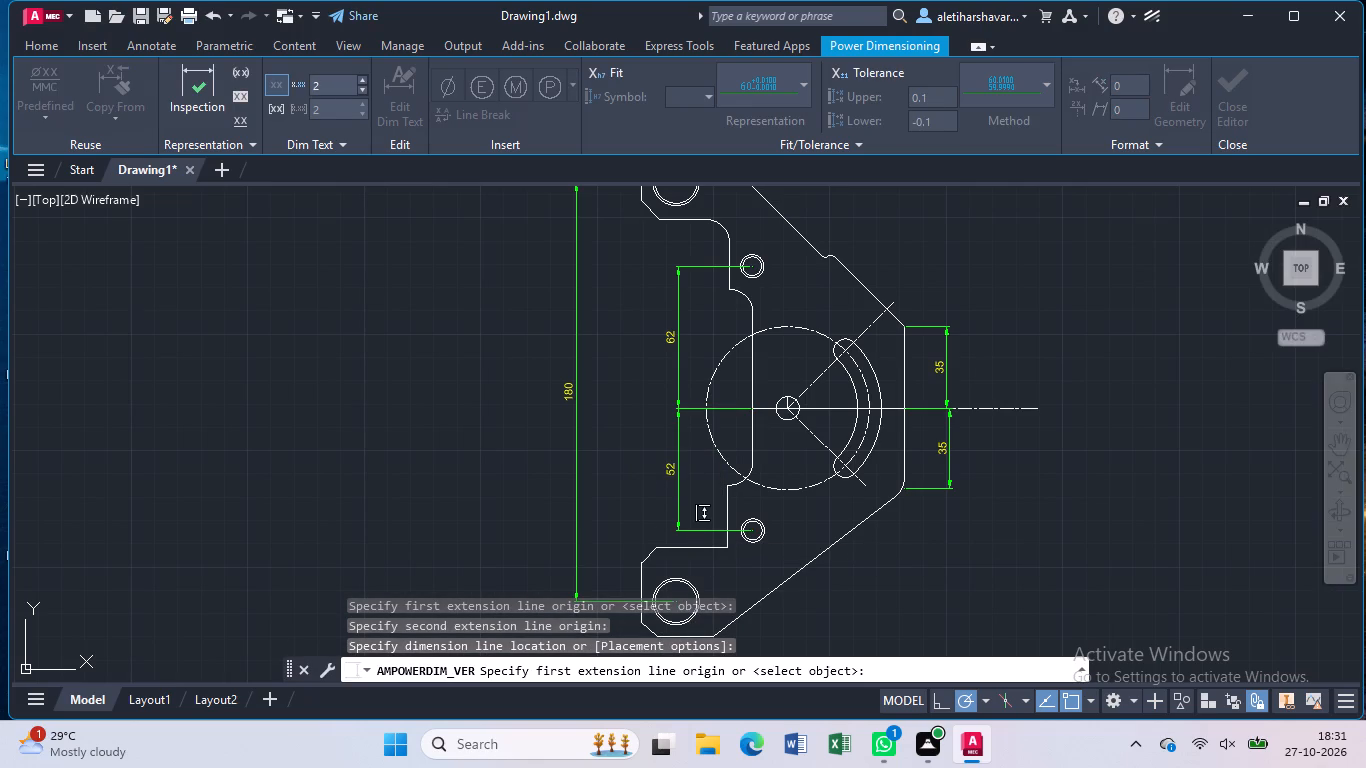
key(Escape)
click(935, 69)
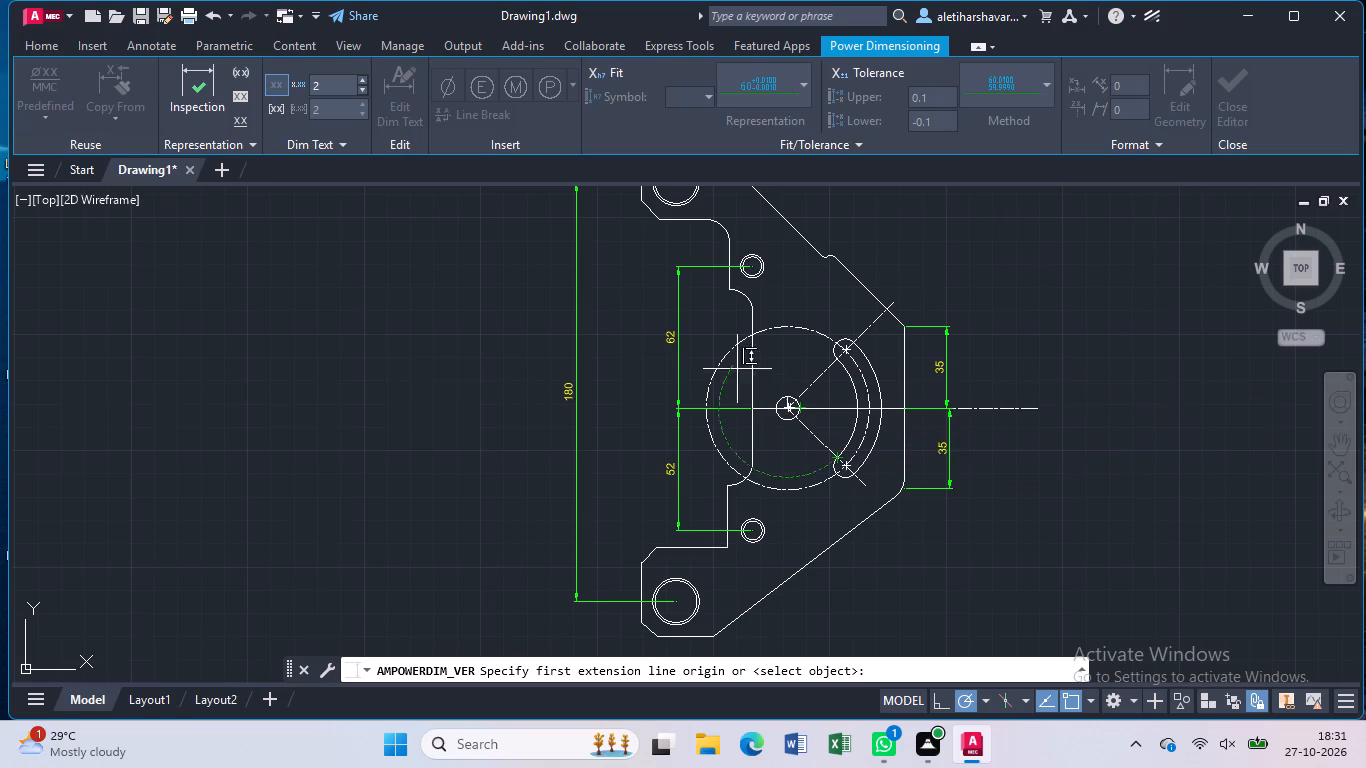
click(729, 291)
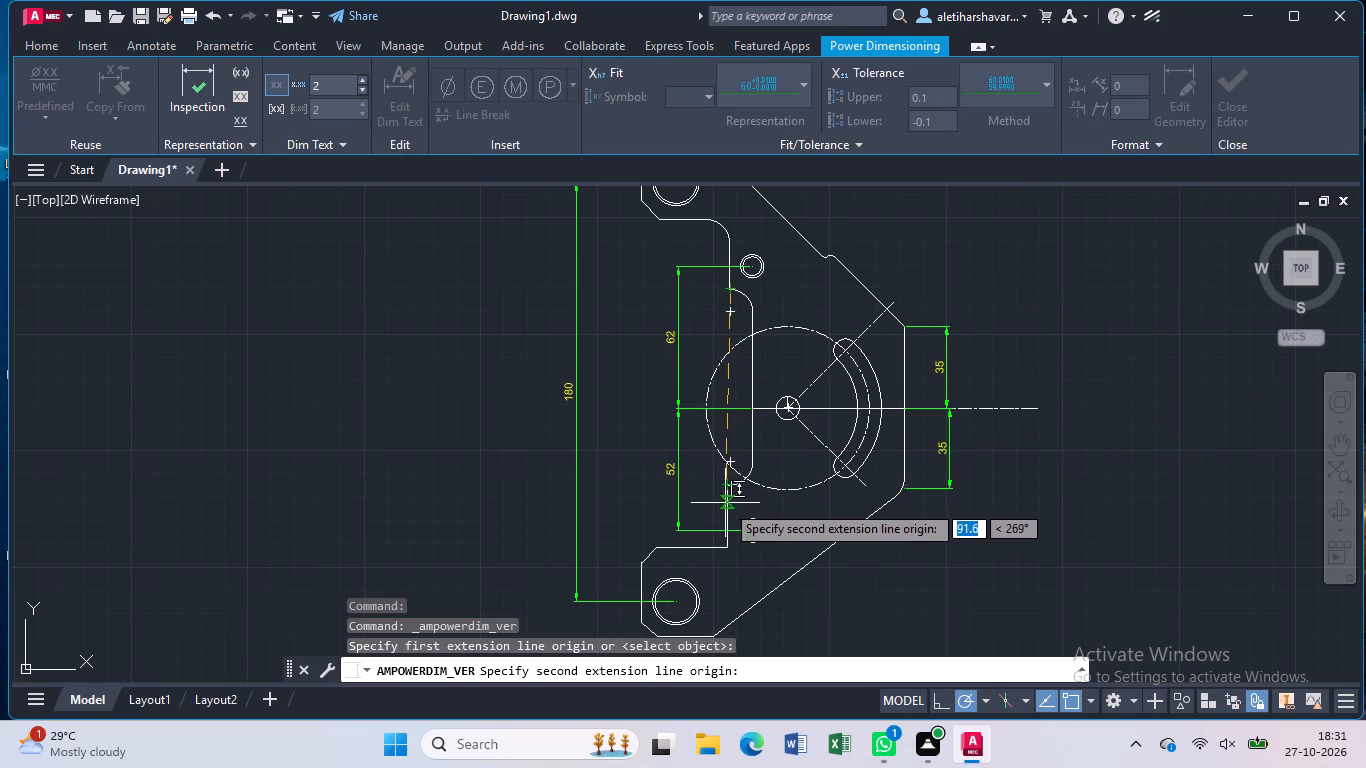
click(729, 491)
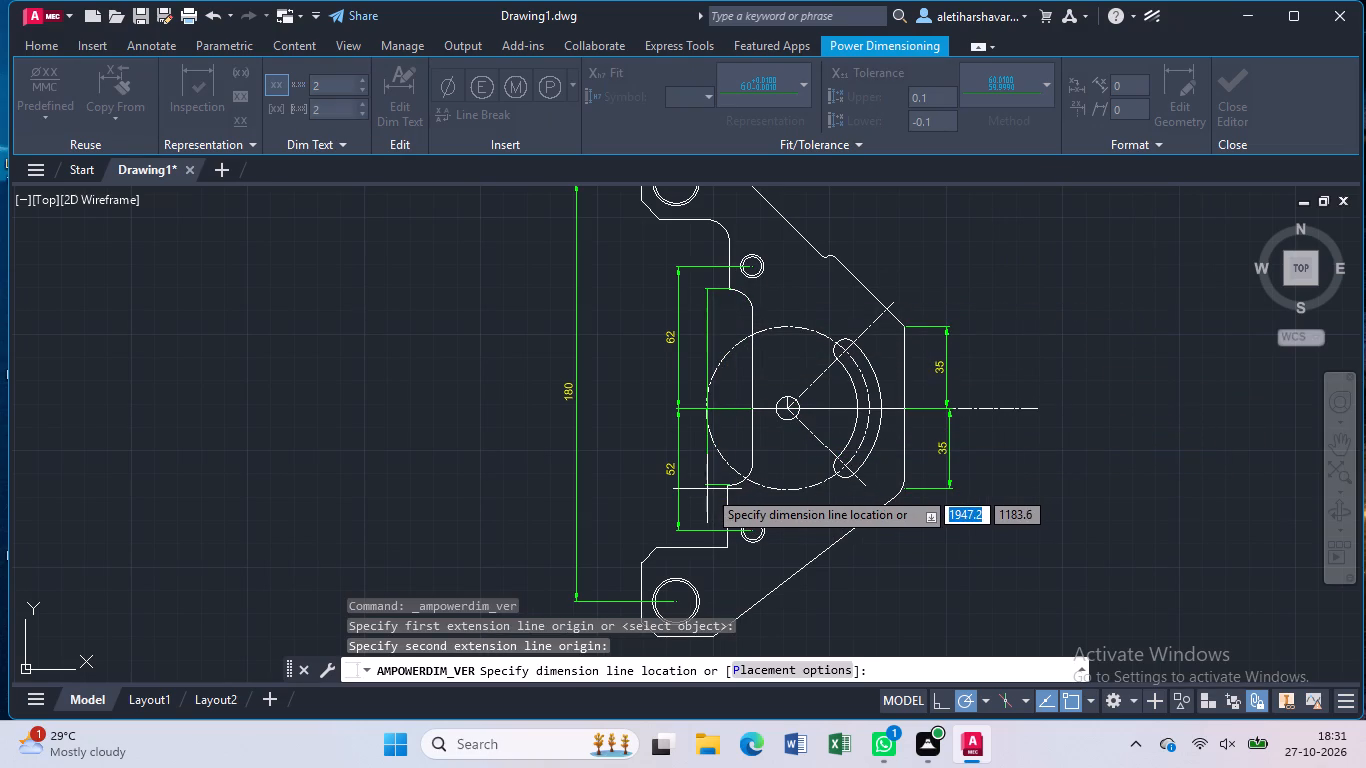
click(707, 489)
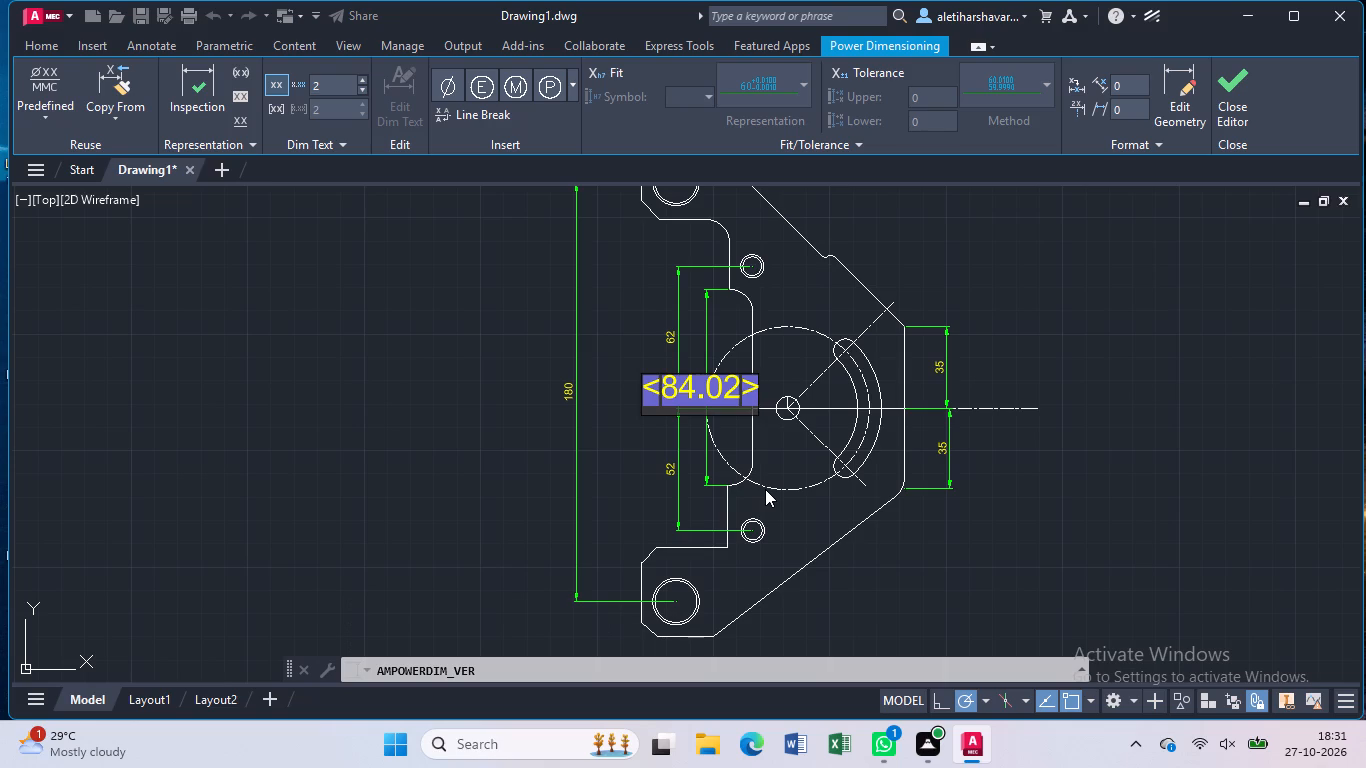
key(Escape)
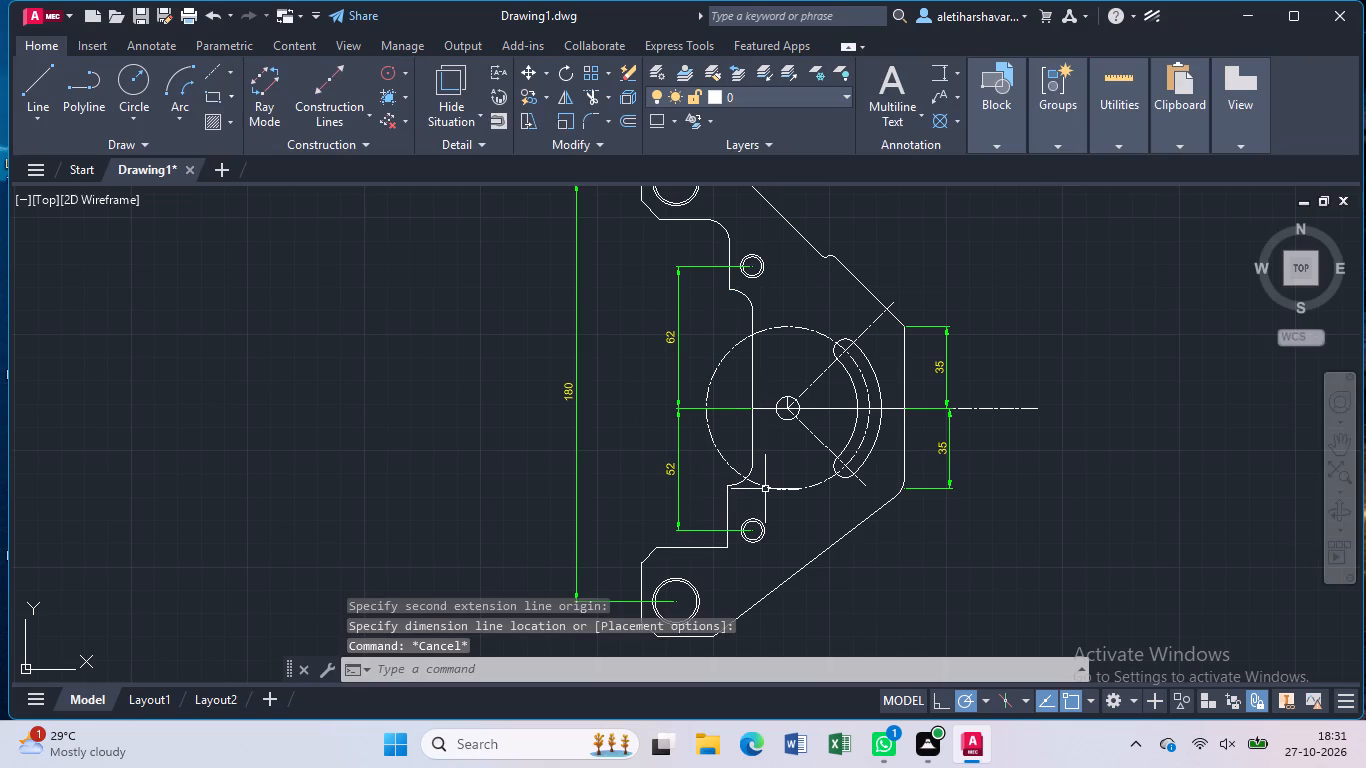
Add a vertical dimension with text 32 from the lower end of the plate's left bulge to the horizontal centreline, inside the 52 dimension.
scroll(756, 475, up, 1)
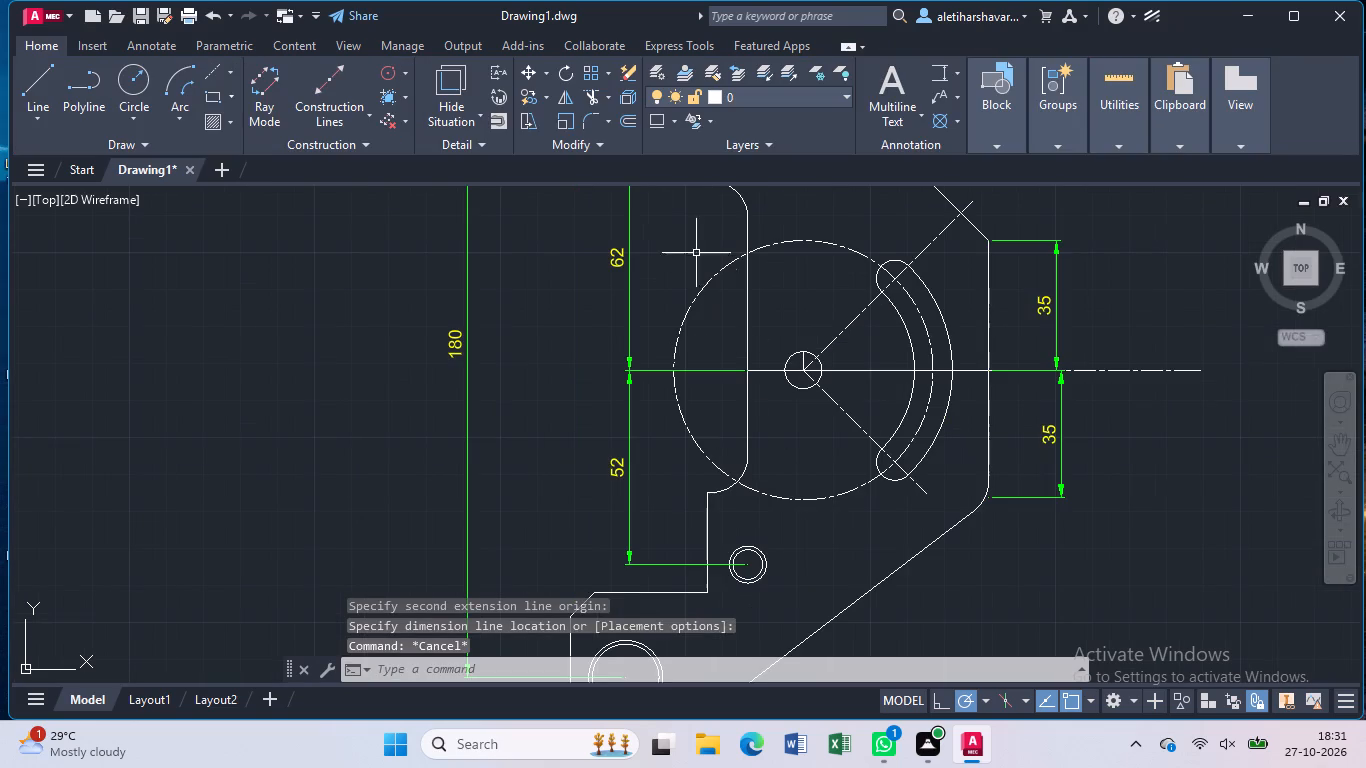
click(933, 71)
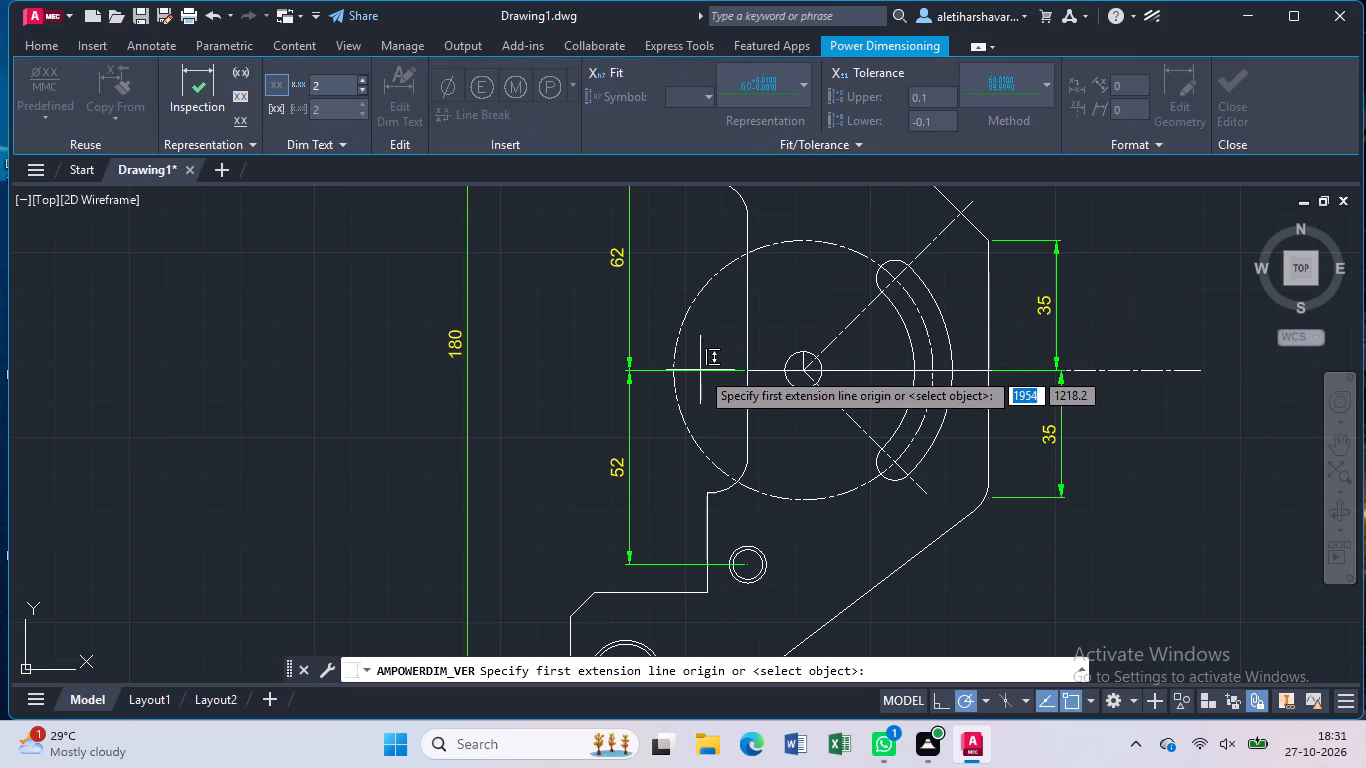
click(703, 493)
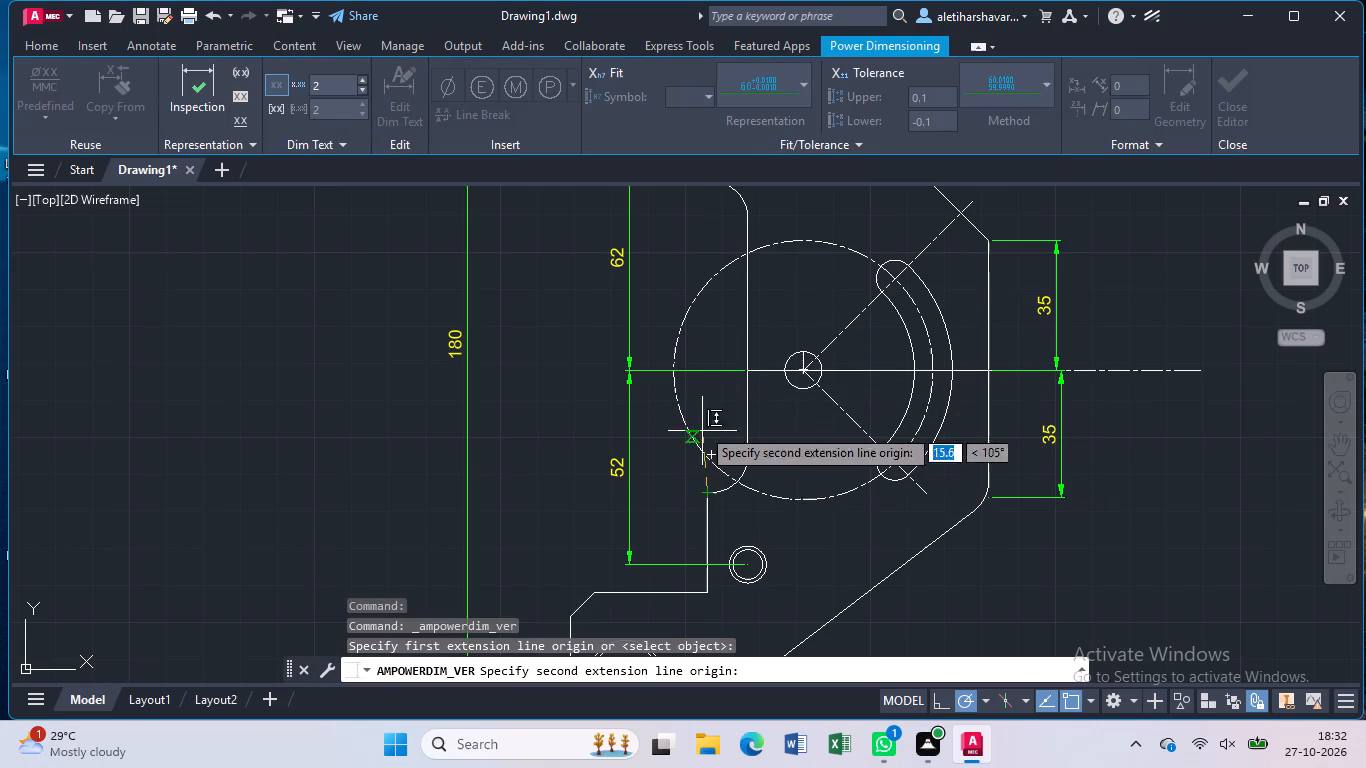
click(706, 369)
click(670, 368)
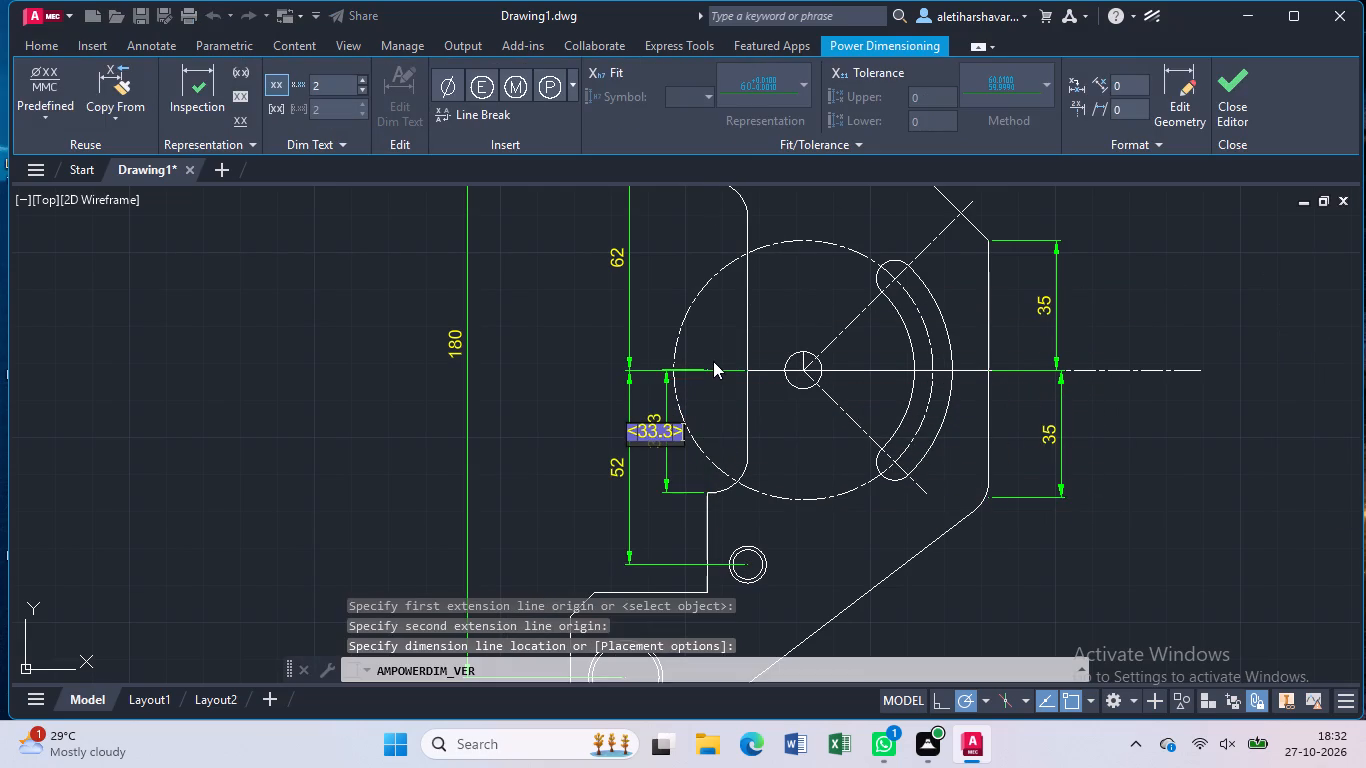
key(BackSpace)
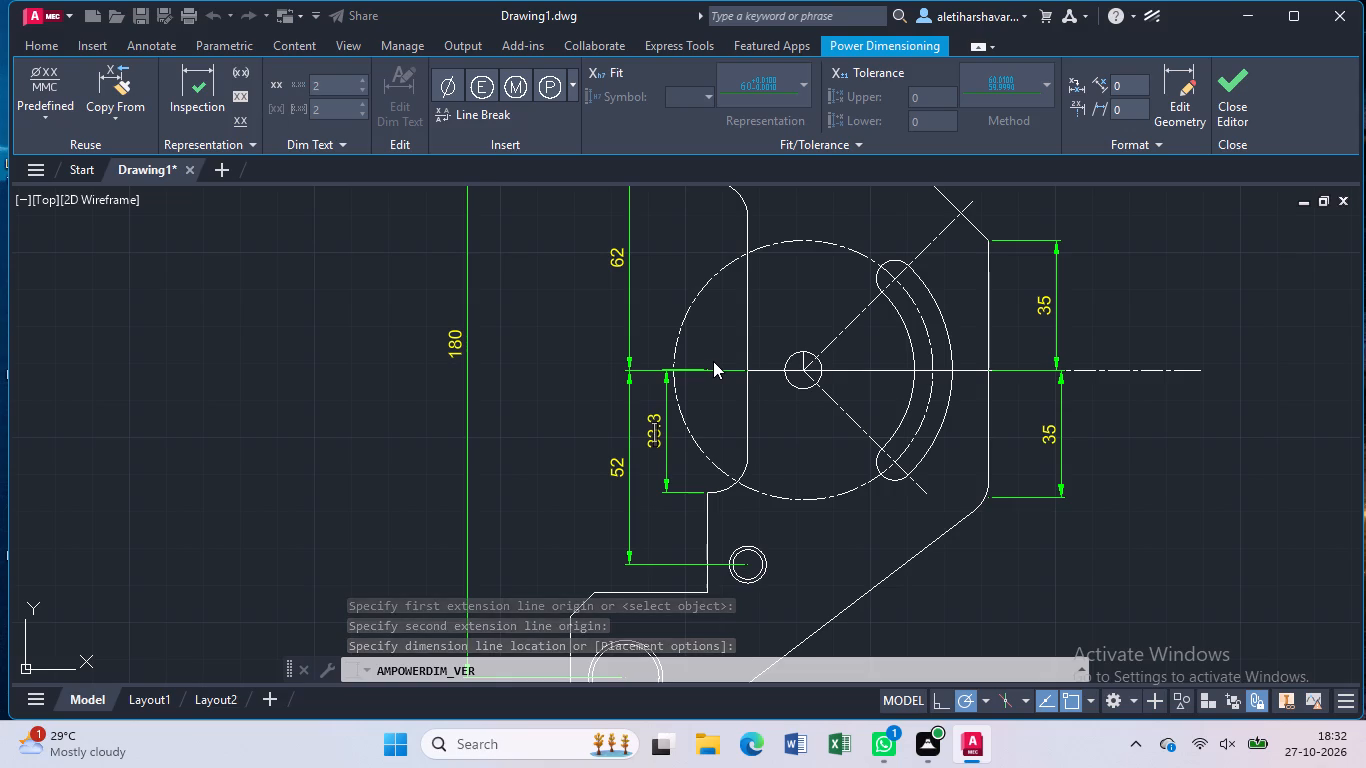
text(32)
key(Return)
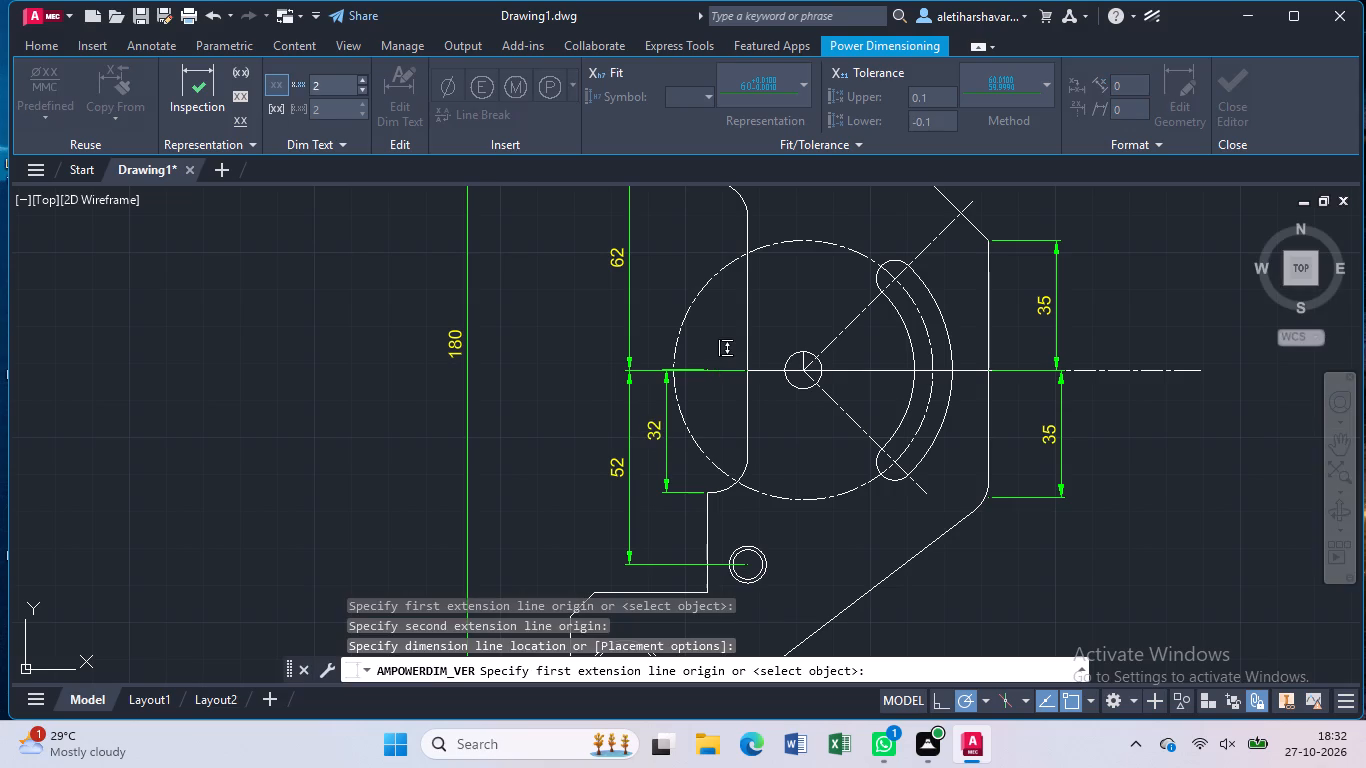
Add a vertical dimension from the upper end of the plate's left bulge to the horizontal centreline, in line with the 32 dimension.
middle_drag(710, 358, 755, 490)
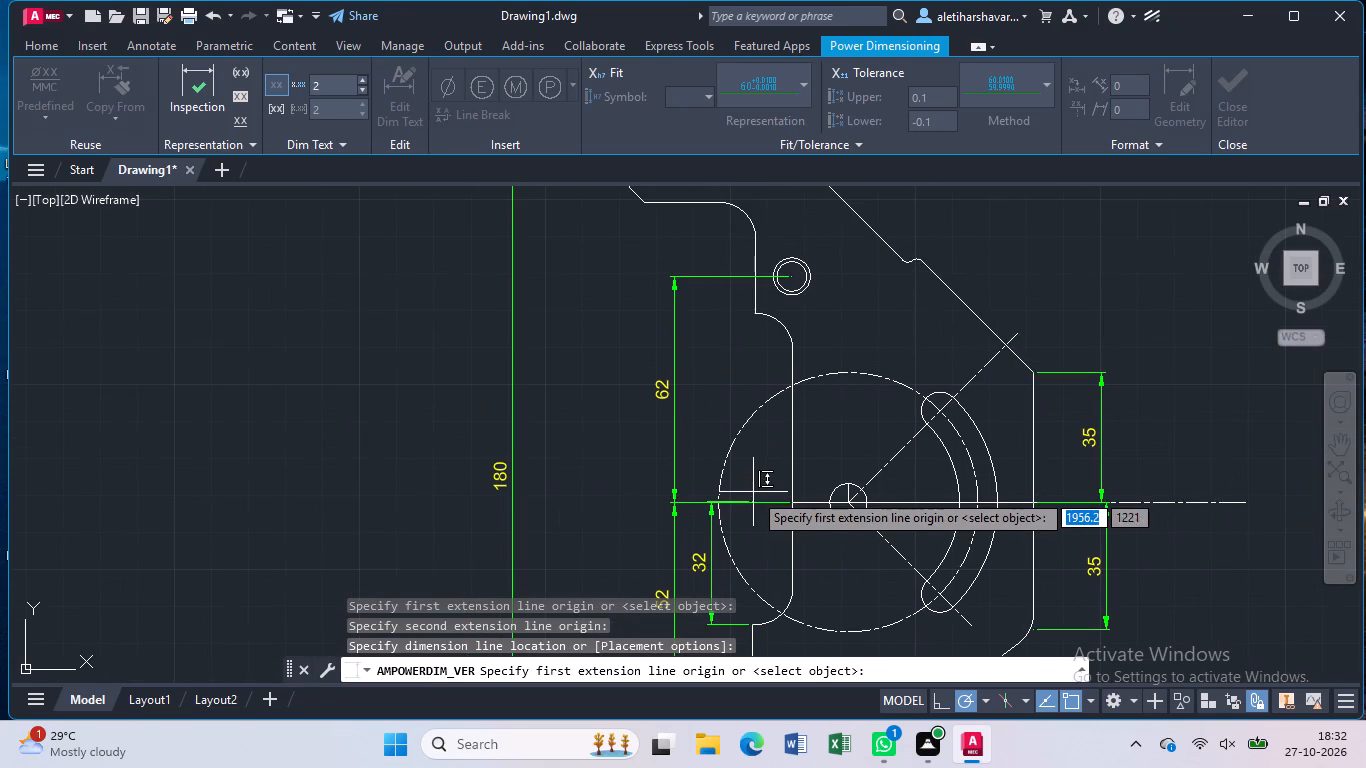
click(761, 316)
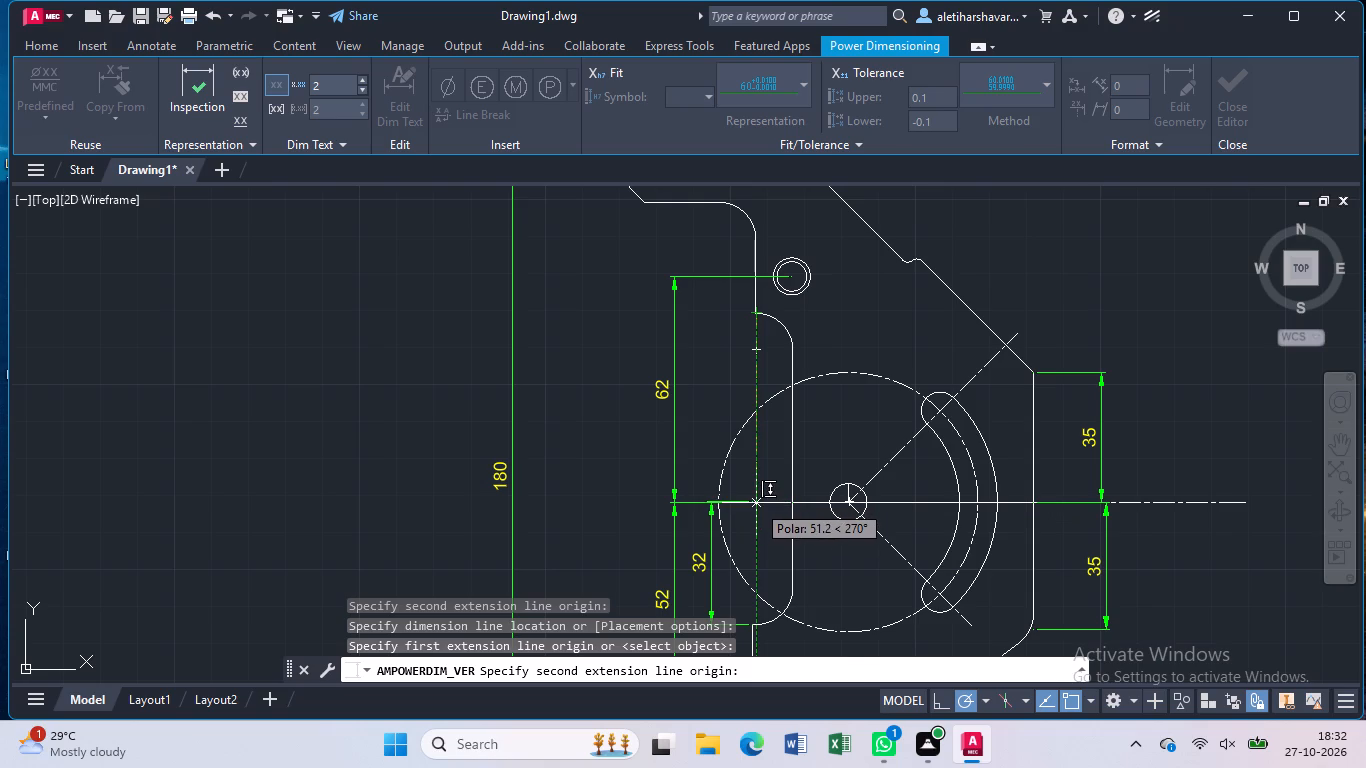
click(756, 503)
click(718, 495)
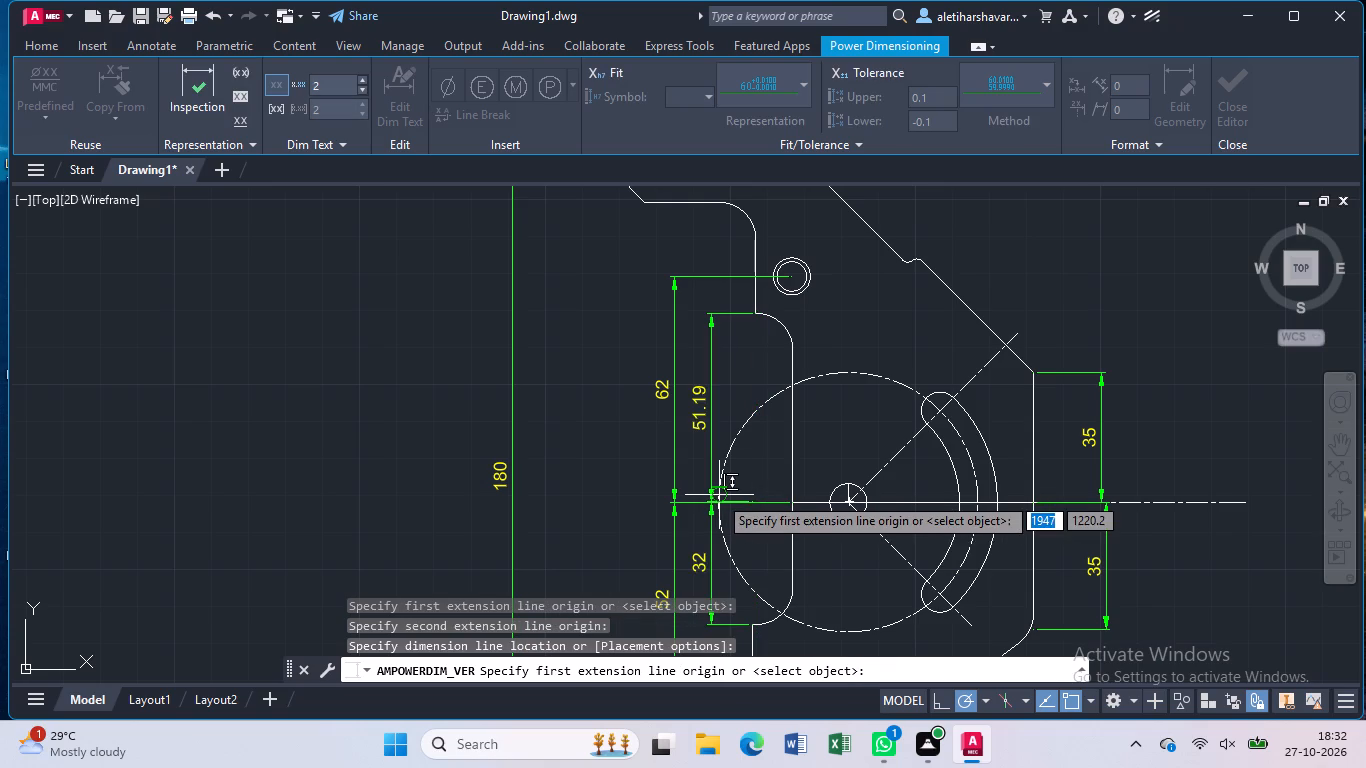
key(Escape)
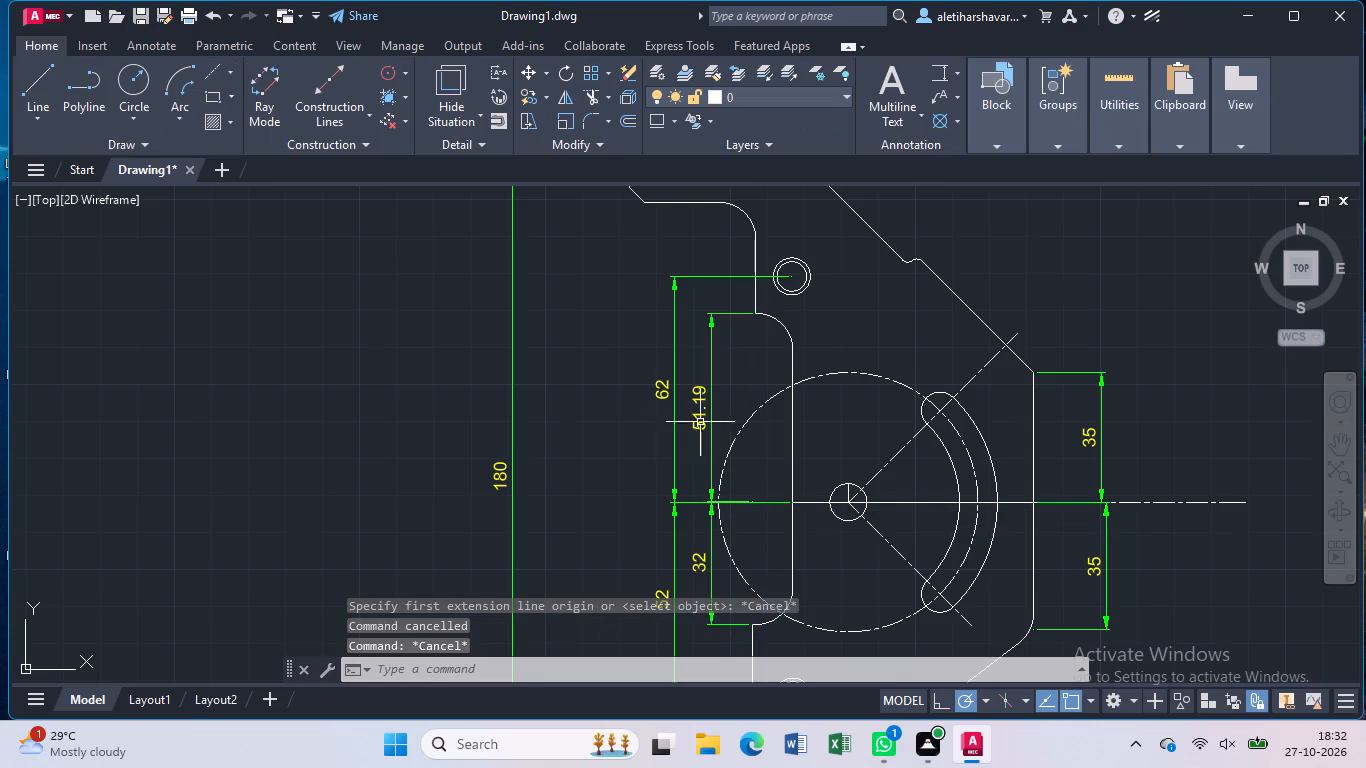
Override the text of the left bulge's upper vertical dimension with 52.
click(702, 400)
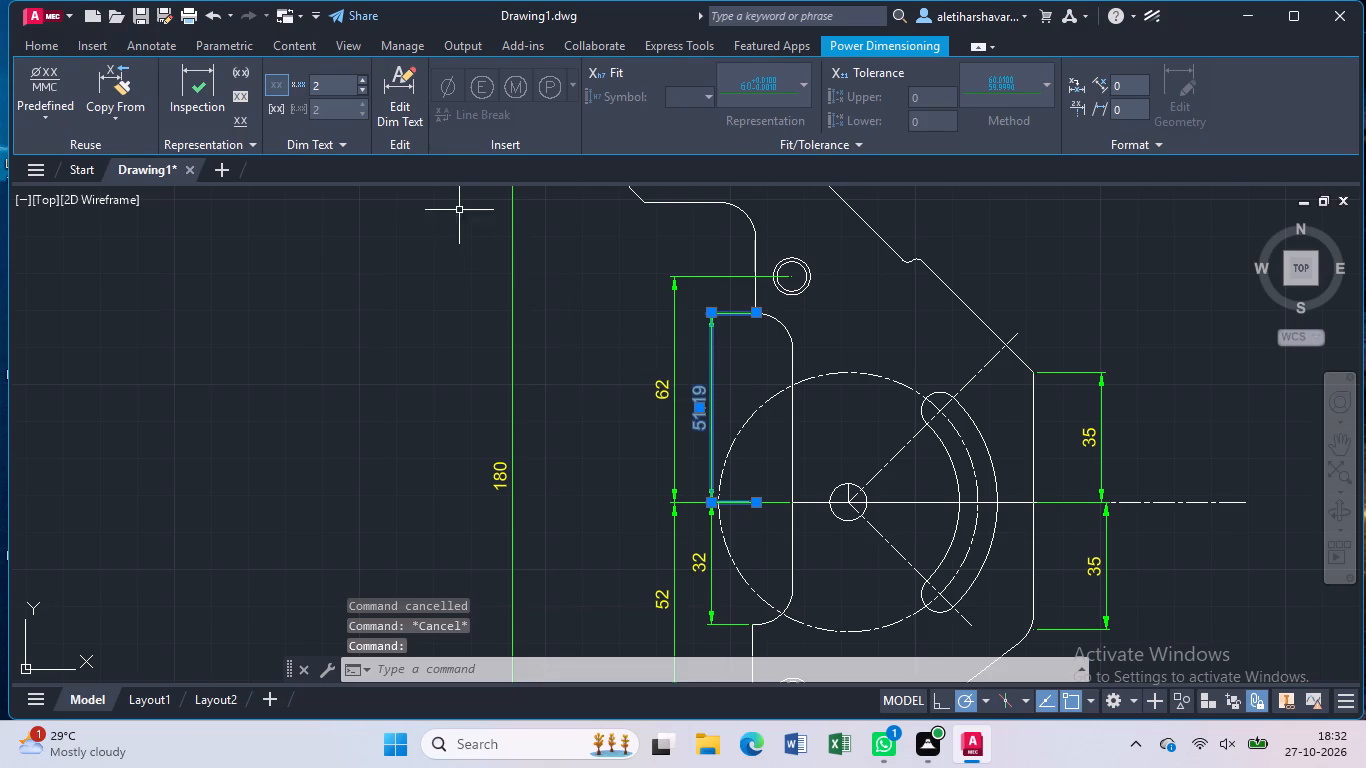
click(407, 93)
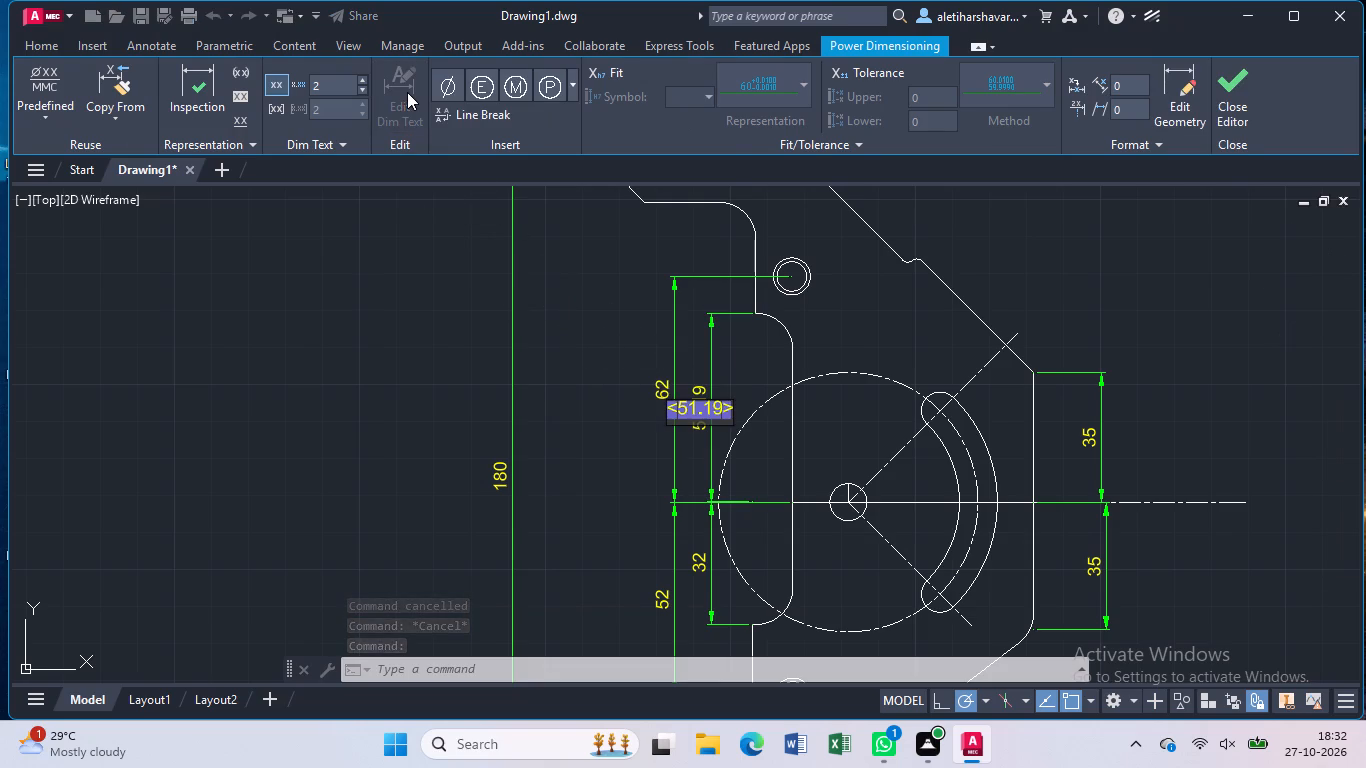
key(BackSpace)
text(52)
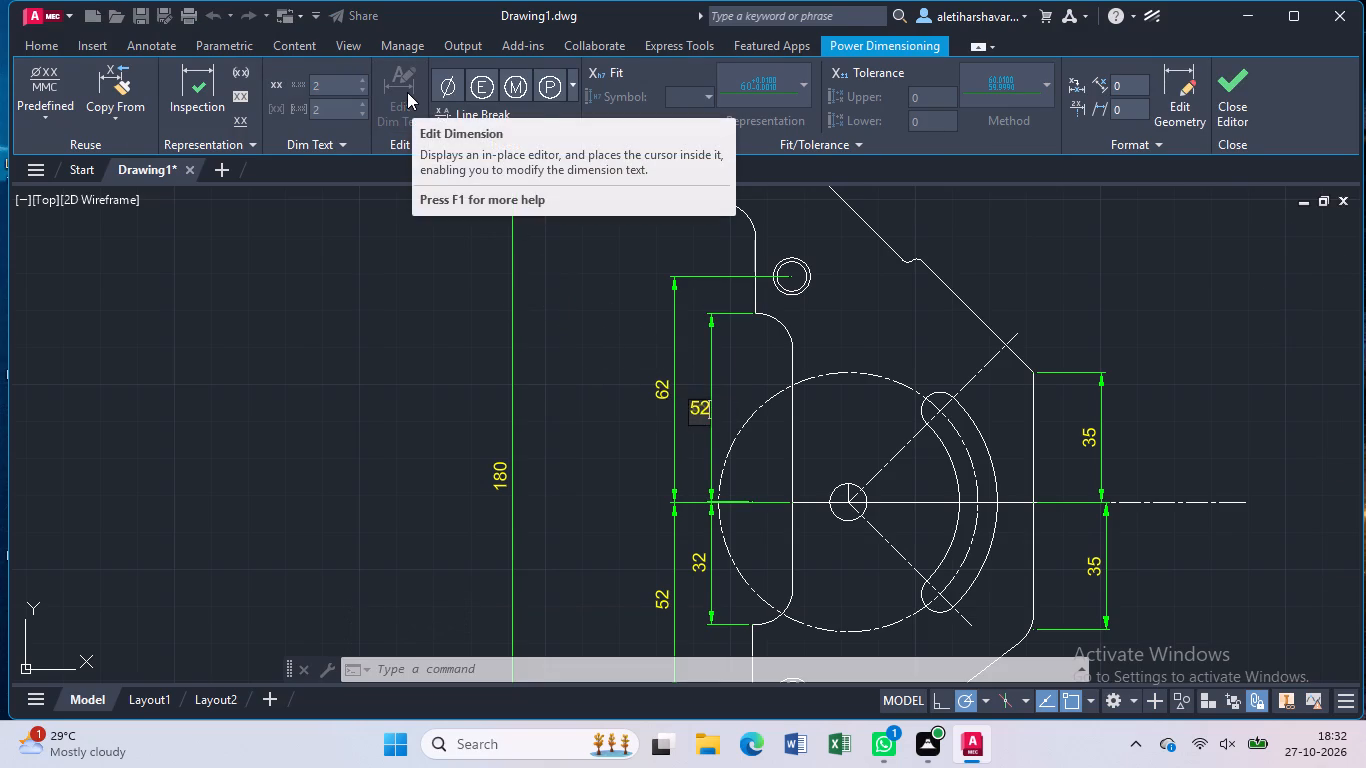
key(Return)
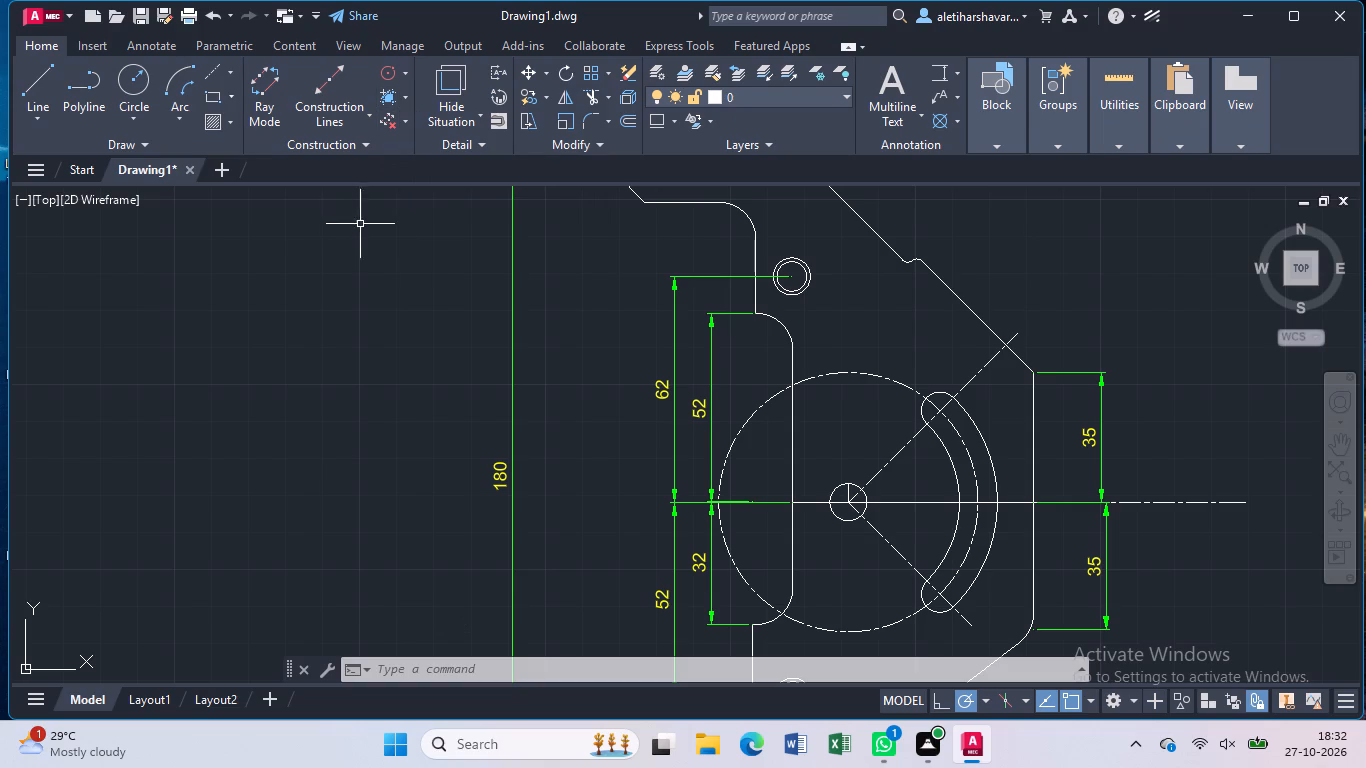
Add a vertical dimension between the top and bottom edges of the plate's upper lug, placed outside its chamfered side.
scroll(644, 463, down, 1)
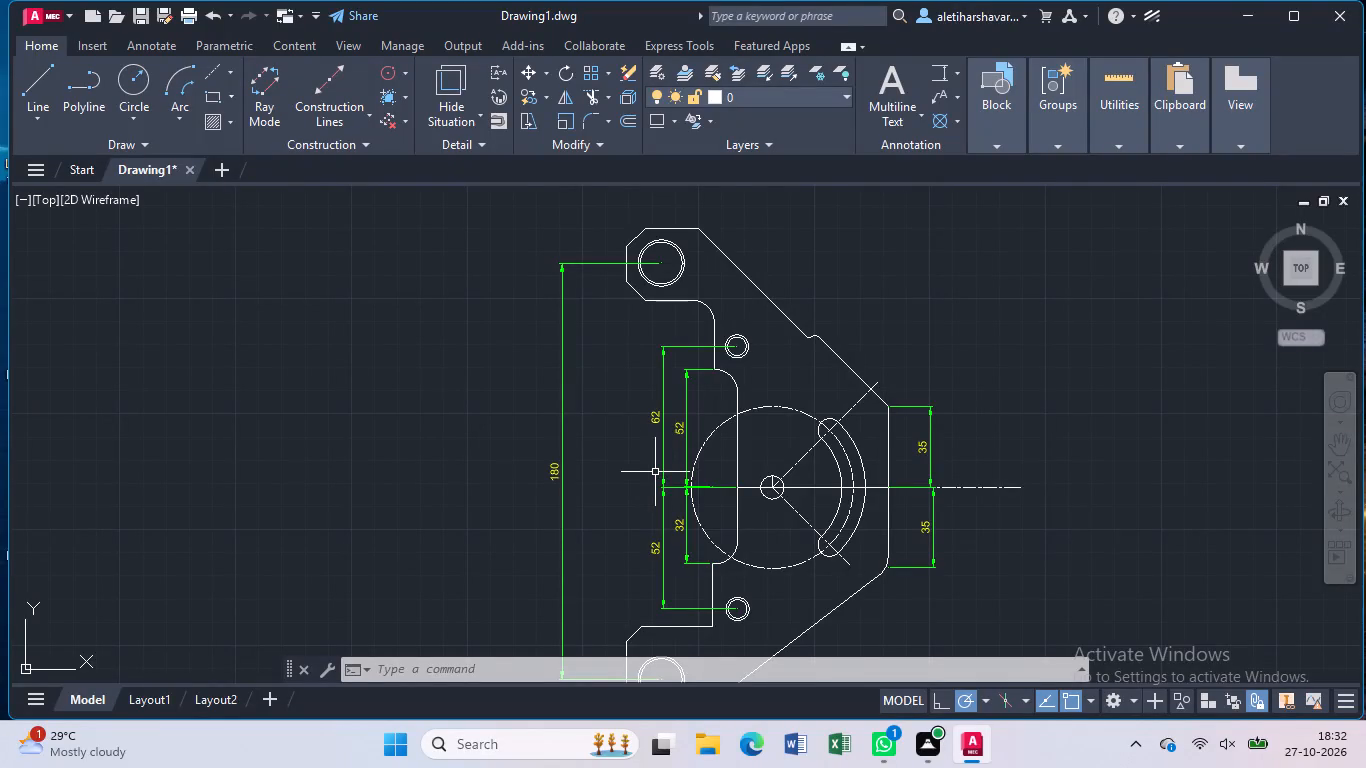
scroll(629, 250, up, 1)
click(931, 69)
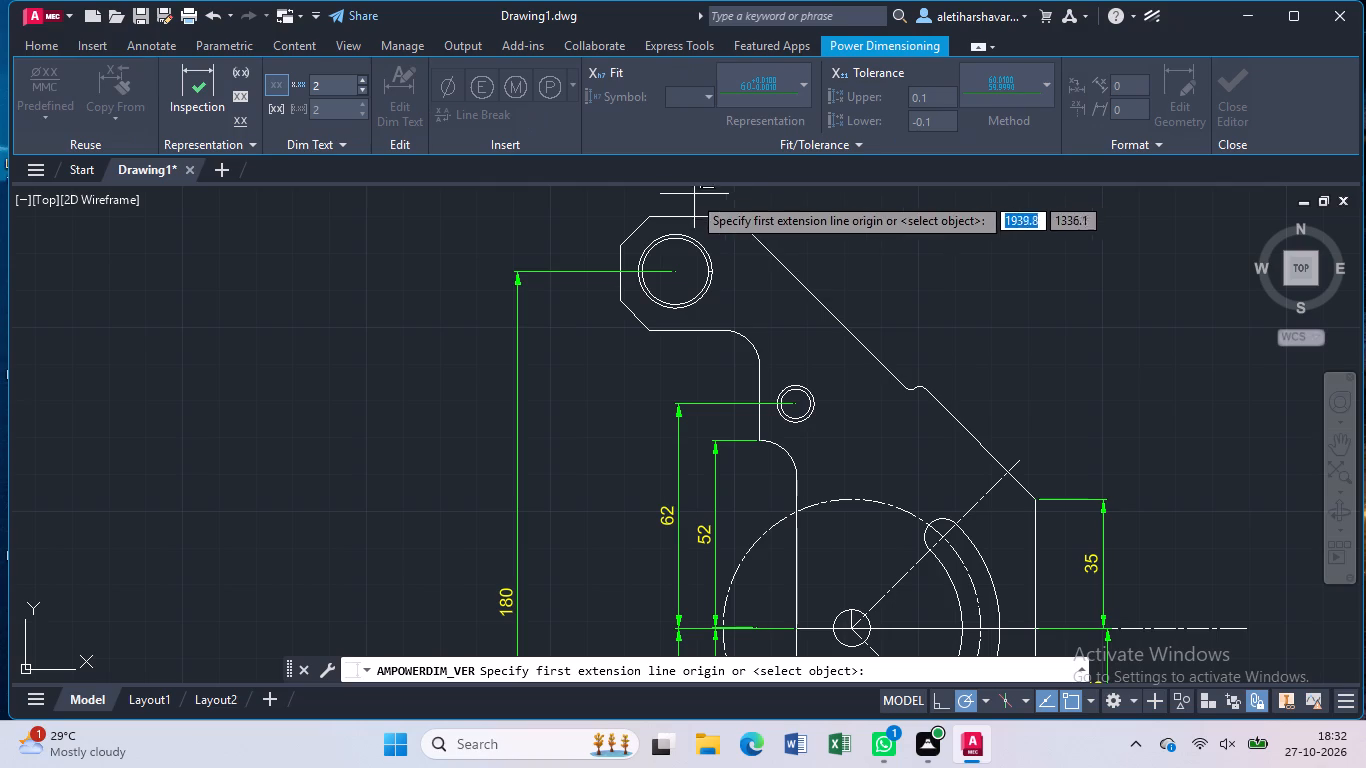
click(649, 213)
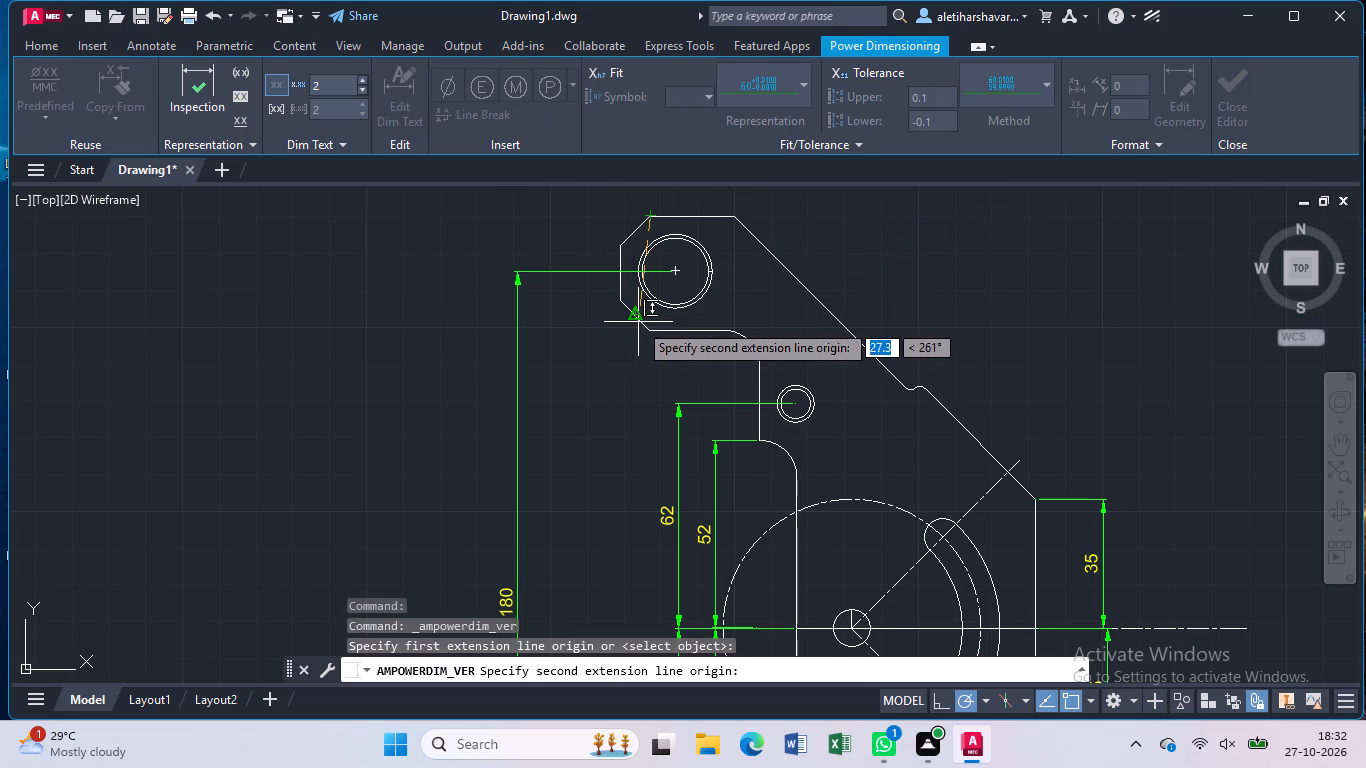
click(646, 328)
click(572, 326)
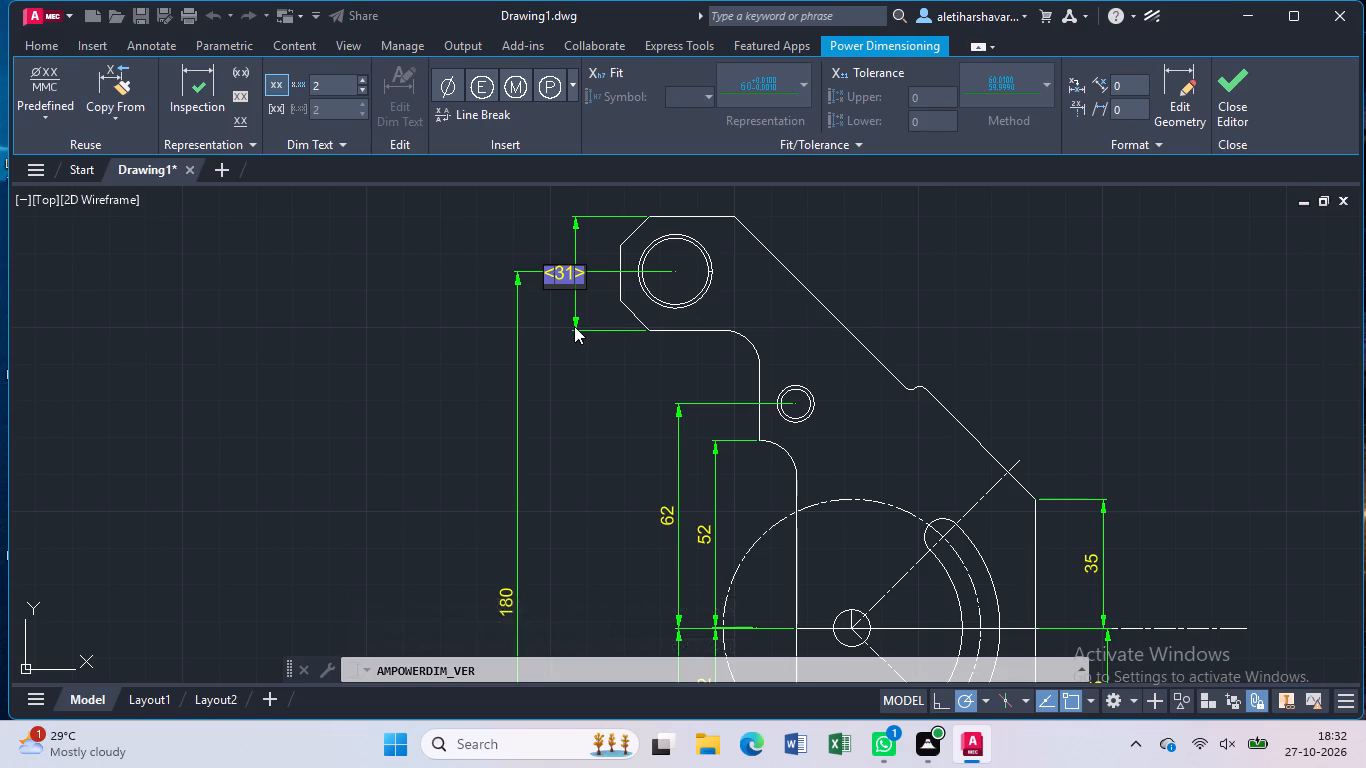
key(Return)
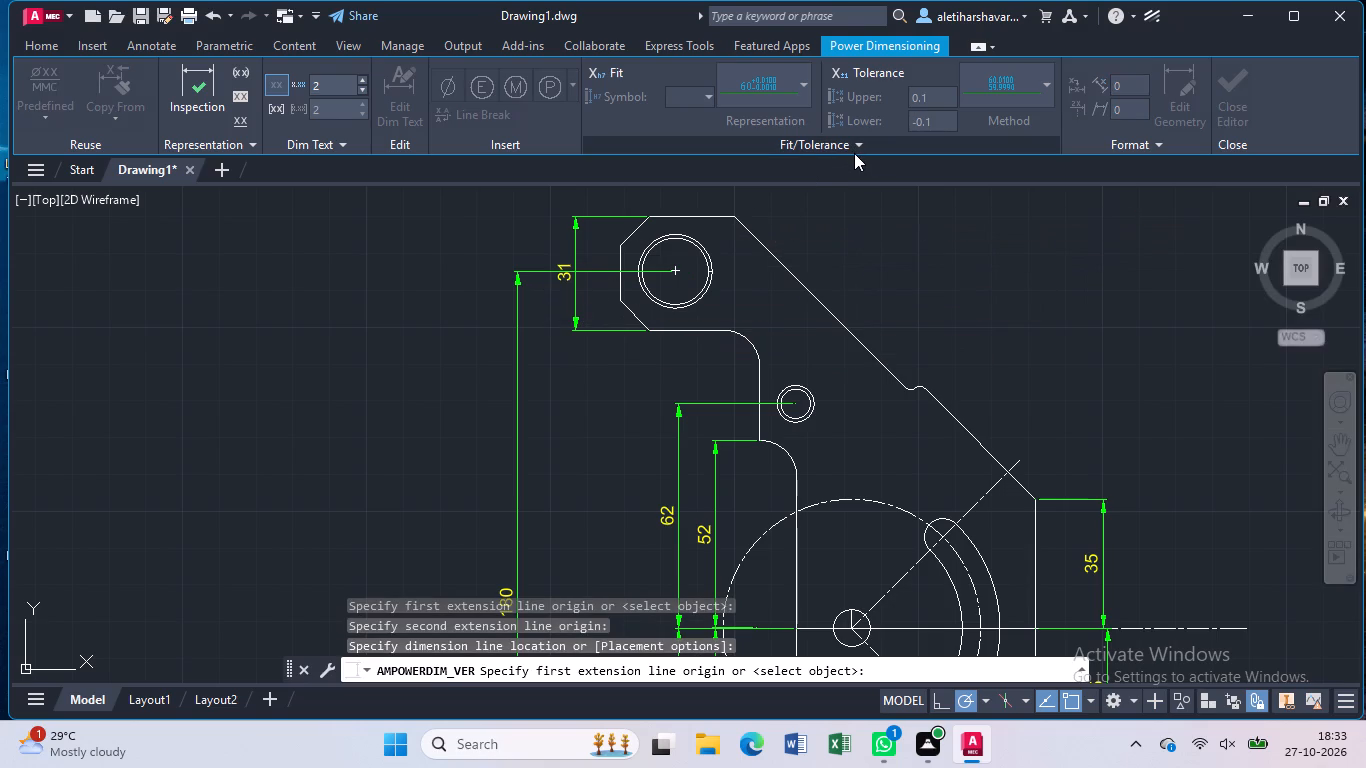
key(Escape)
Add a horizontal dimension with text 31 above the upper lug, from its vertical chamfered side to the sloped edge's upper end.
click(958, 68)
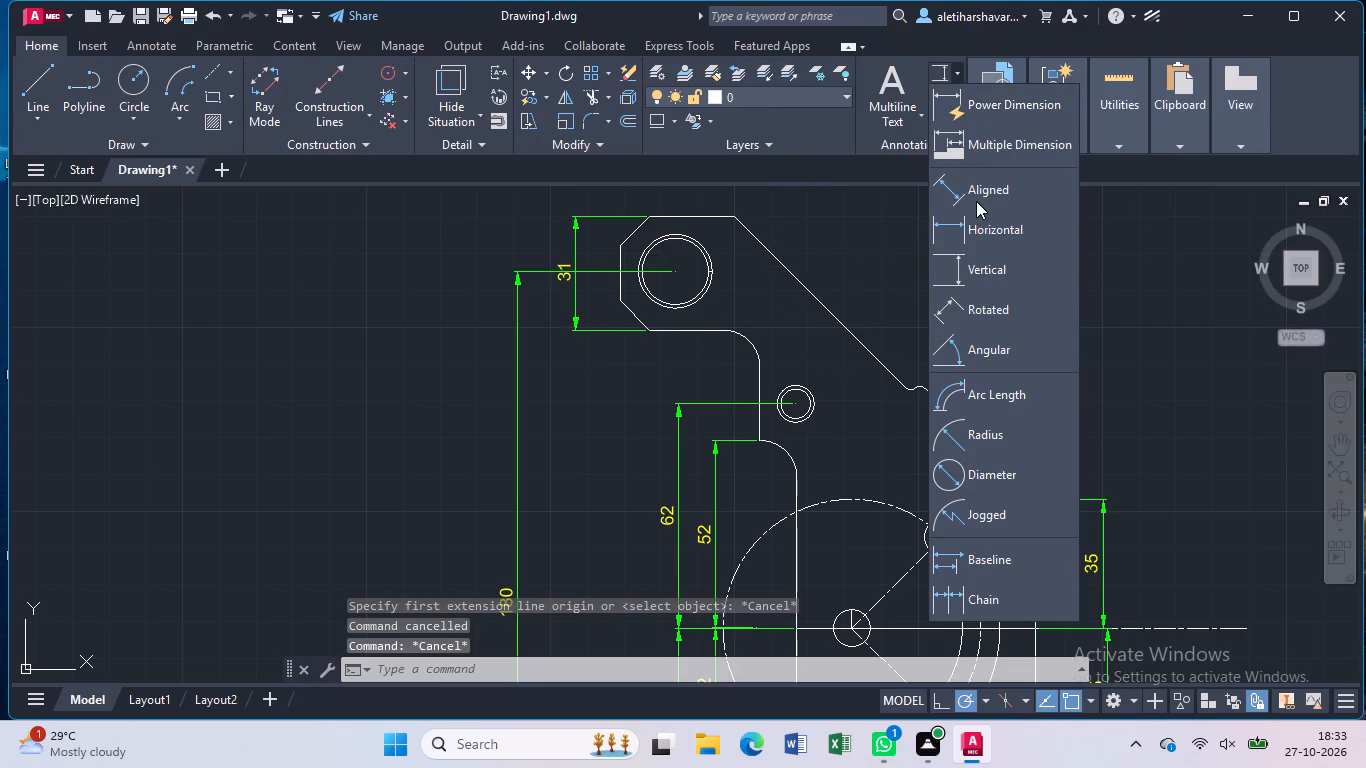
click(975, 224)
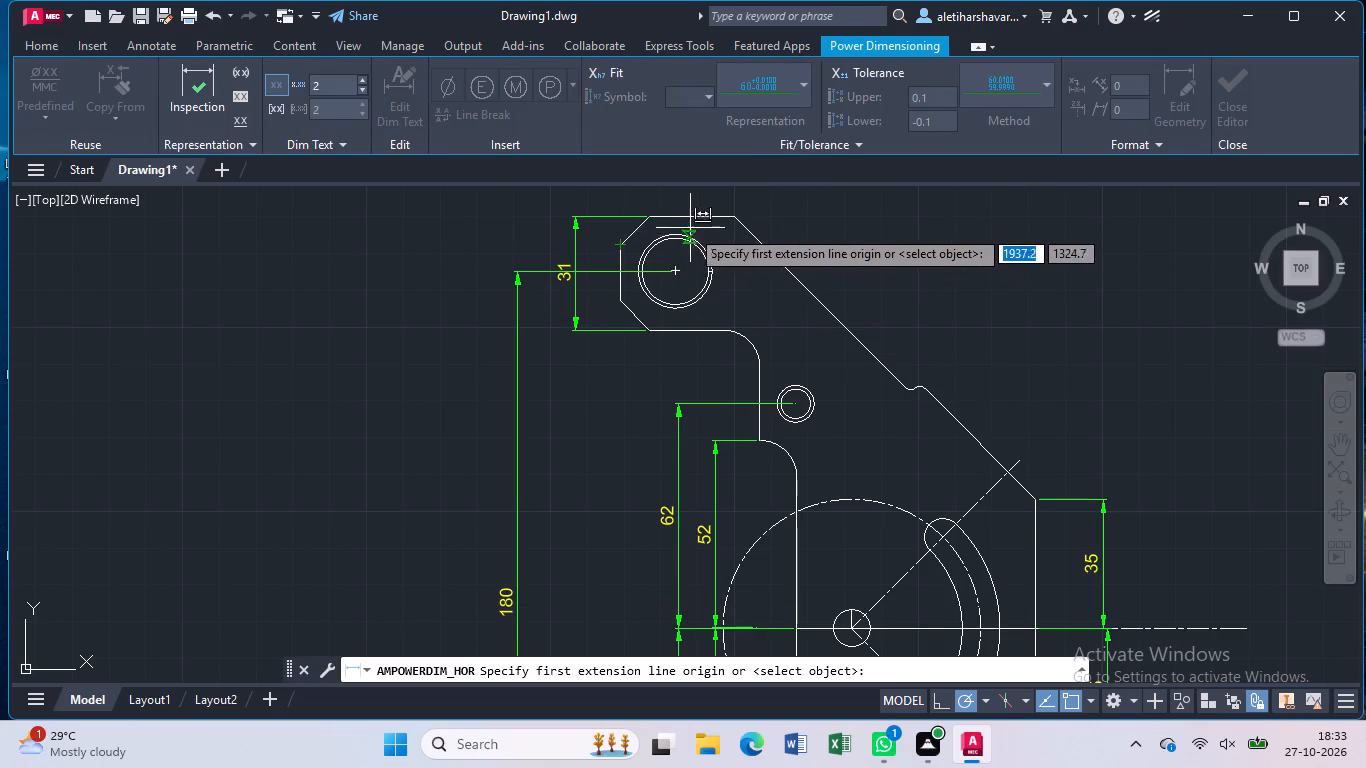
click(624, 246)
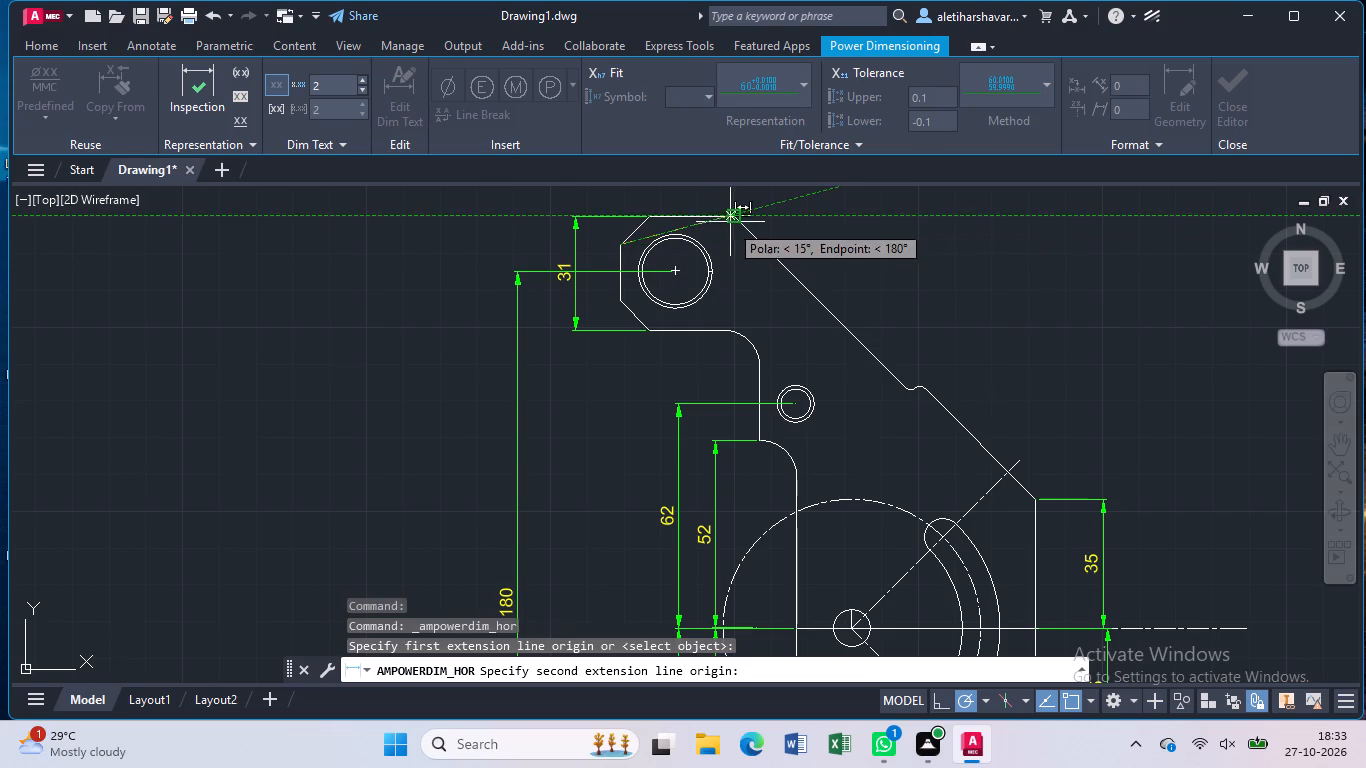
click(733, 219)
middle_drag(731, 220, 749, 272)
middle_click(752, 282)
click(747, 238)
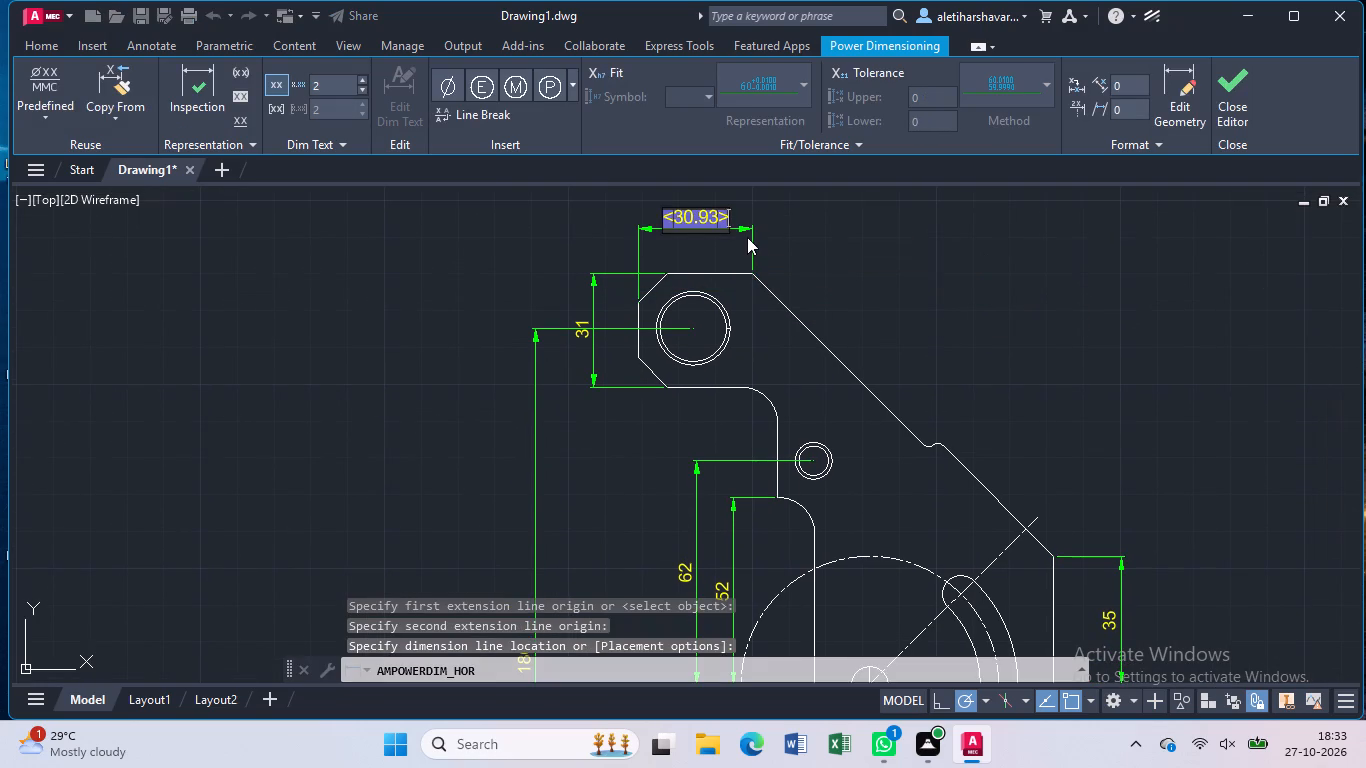
key(BackSpace)
text(31)
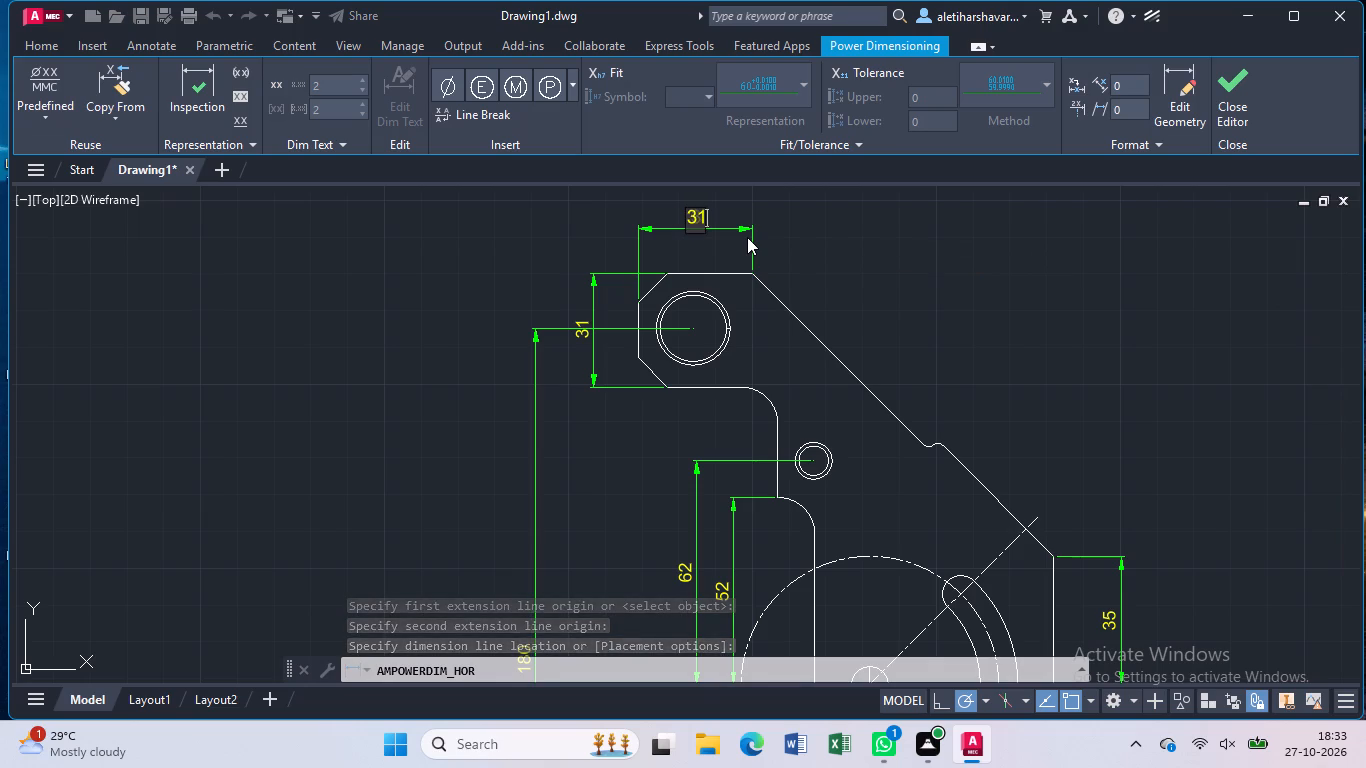
key(Return)
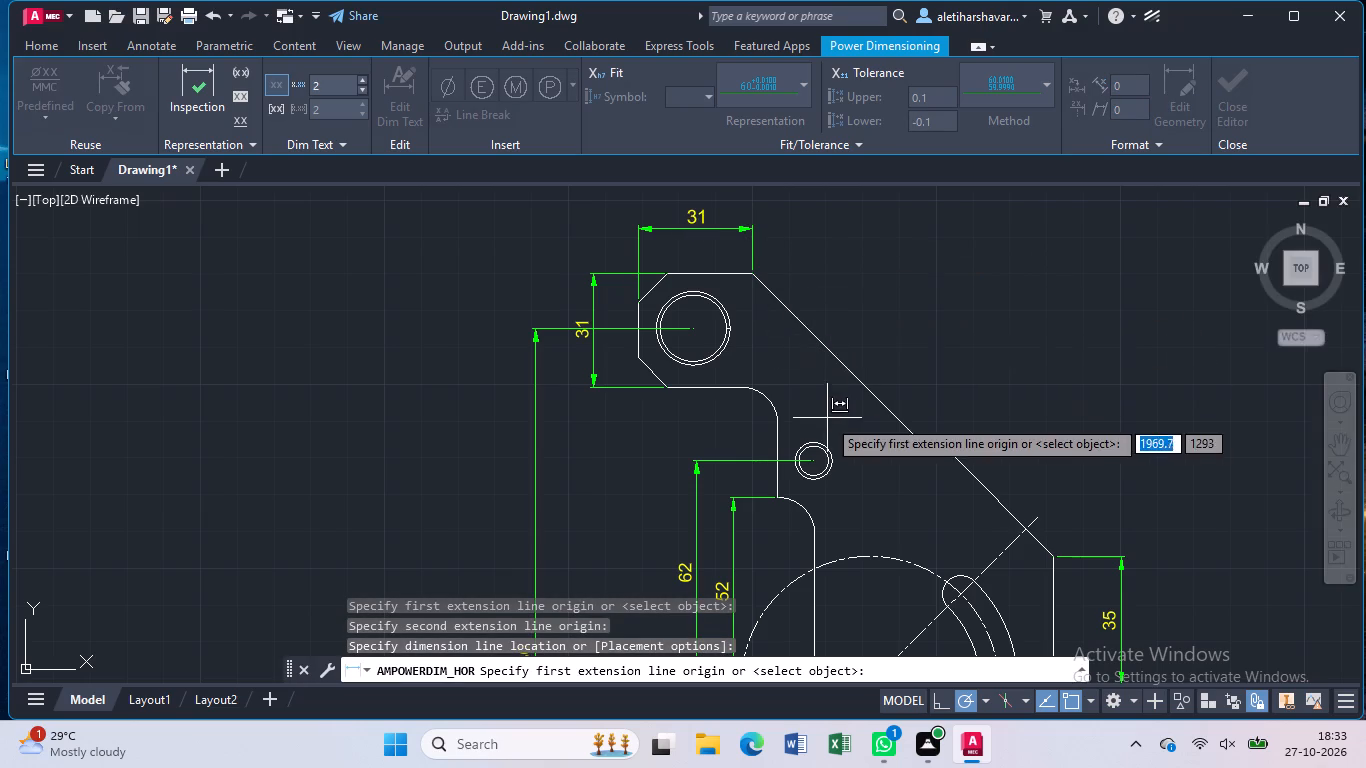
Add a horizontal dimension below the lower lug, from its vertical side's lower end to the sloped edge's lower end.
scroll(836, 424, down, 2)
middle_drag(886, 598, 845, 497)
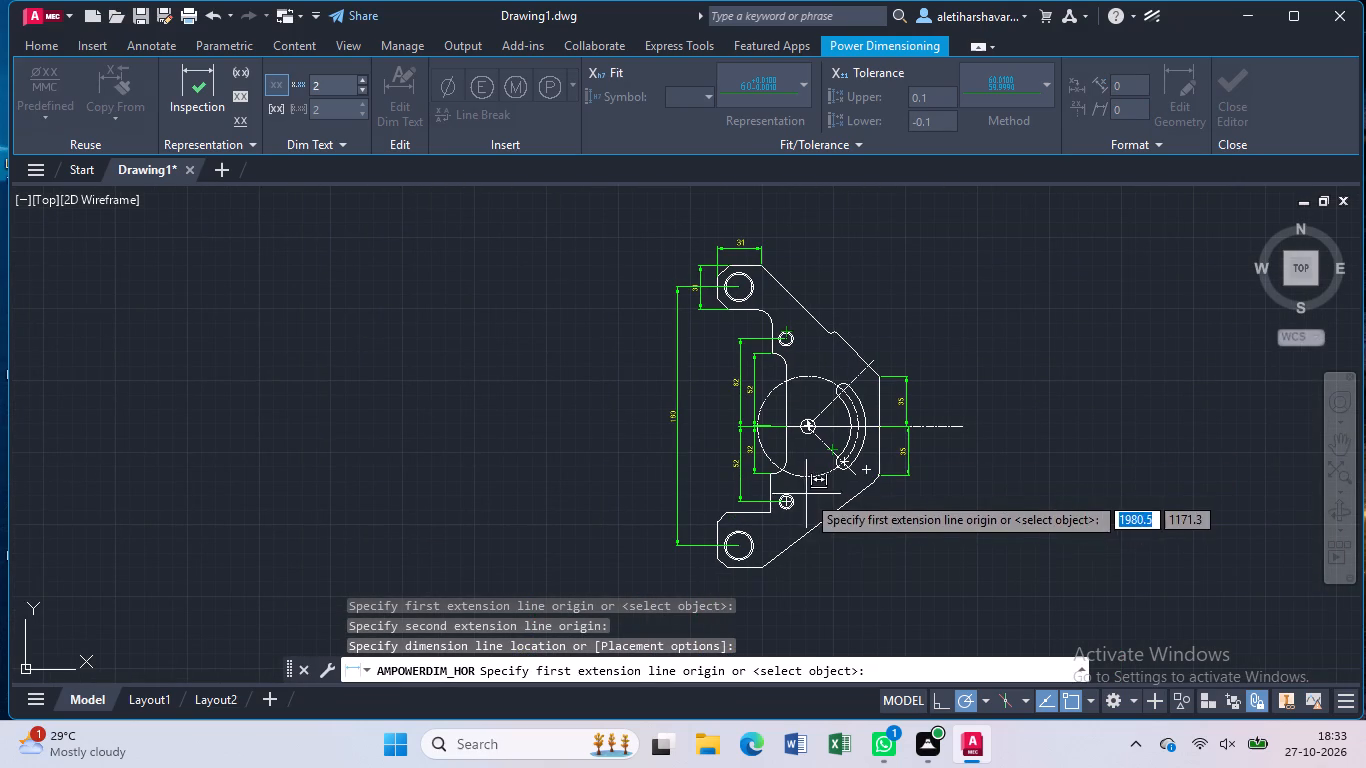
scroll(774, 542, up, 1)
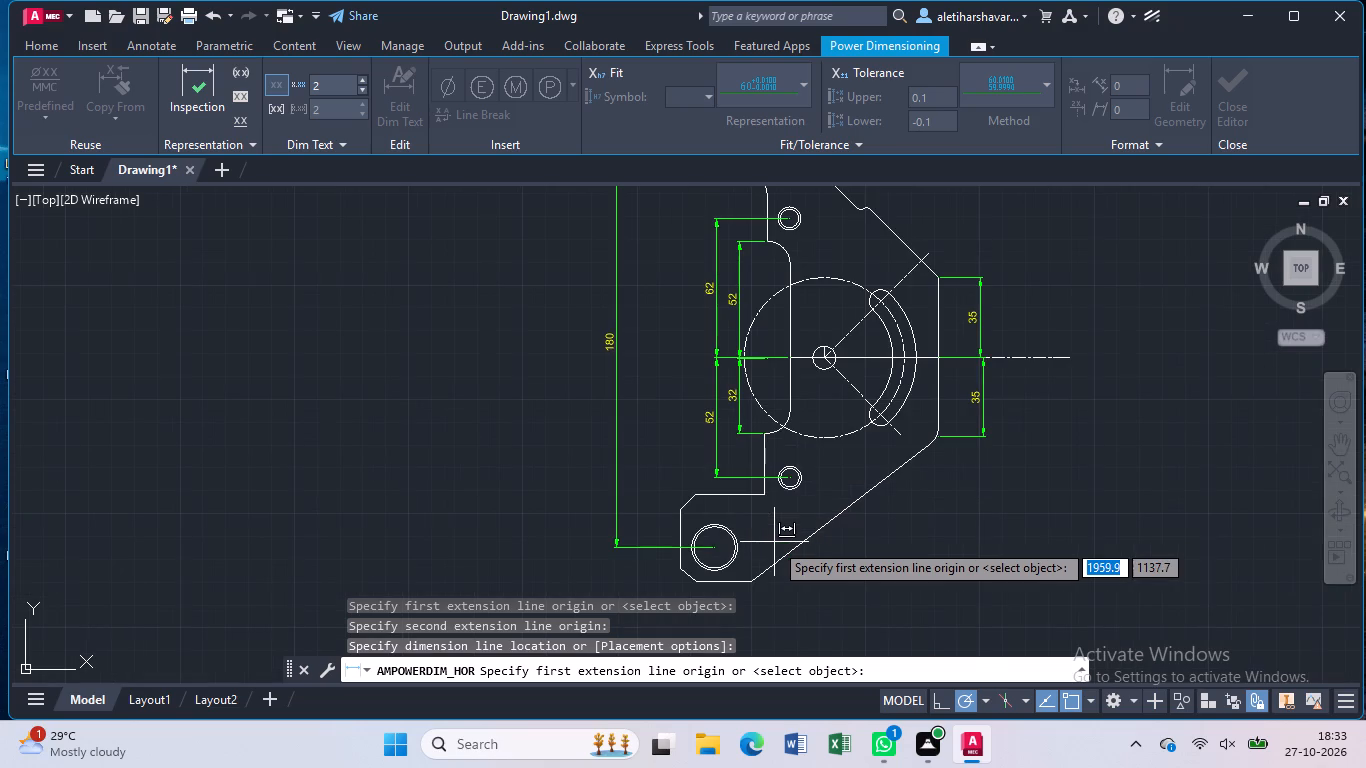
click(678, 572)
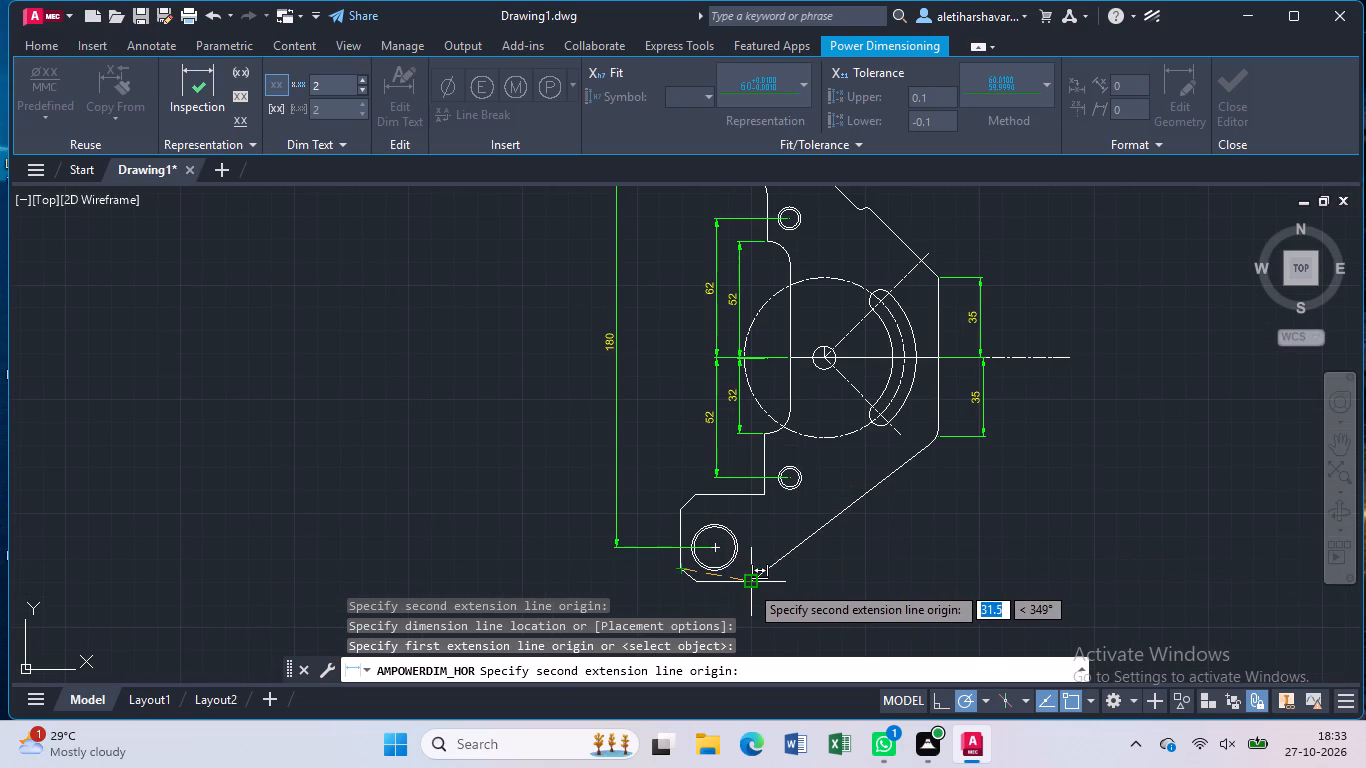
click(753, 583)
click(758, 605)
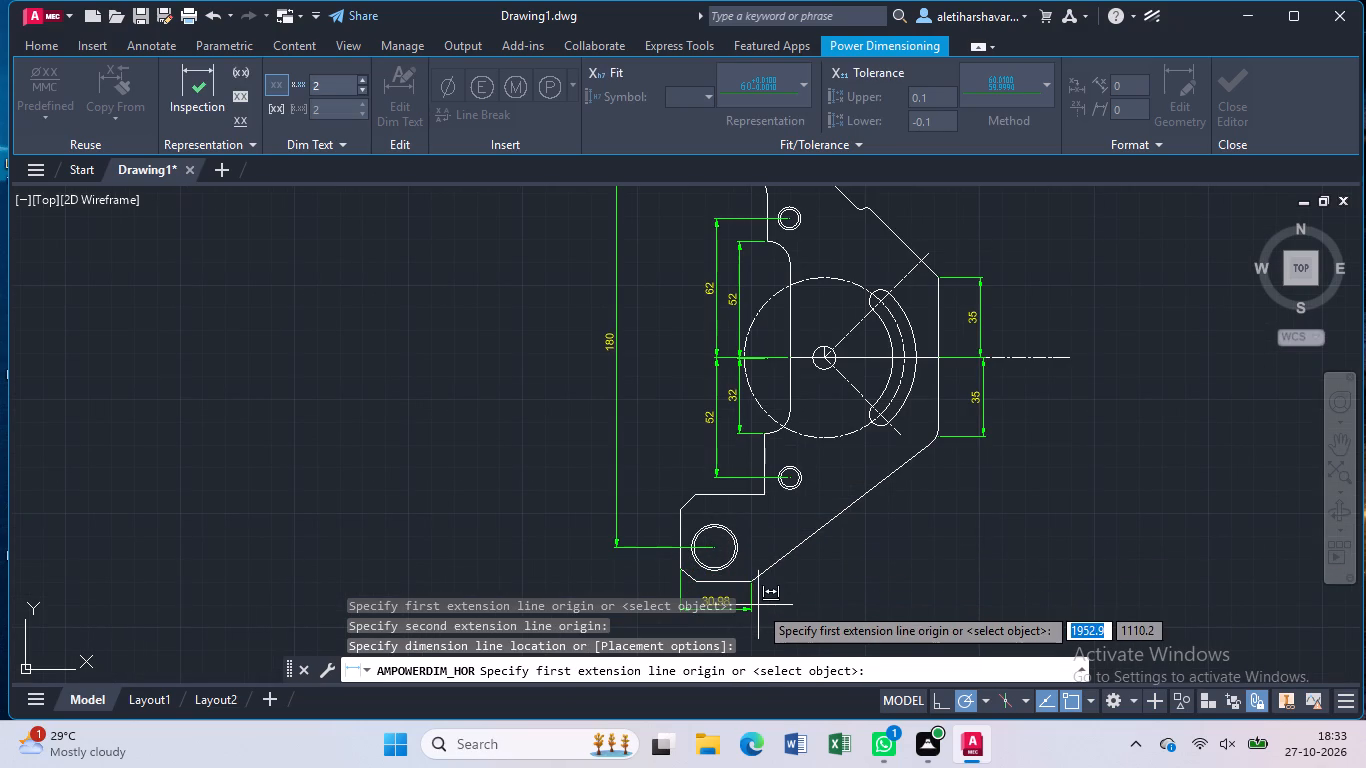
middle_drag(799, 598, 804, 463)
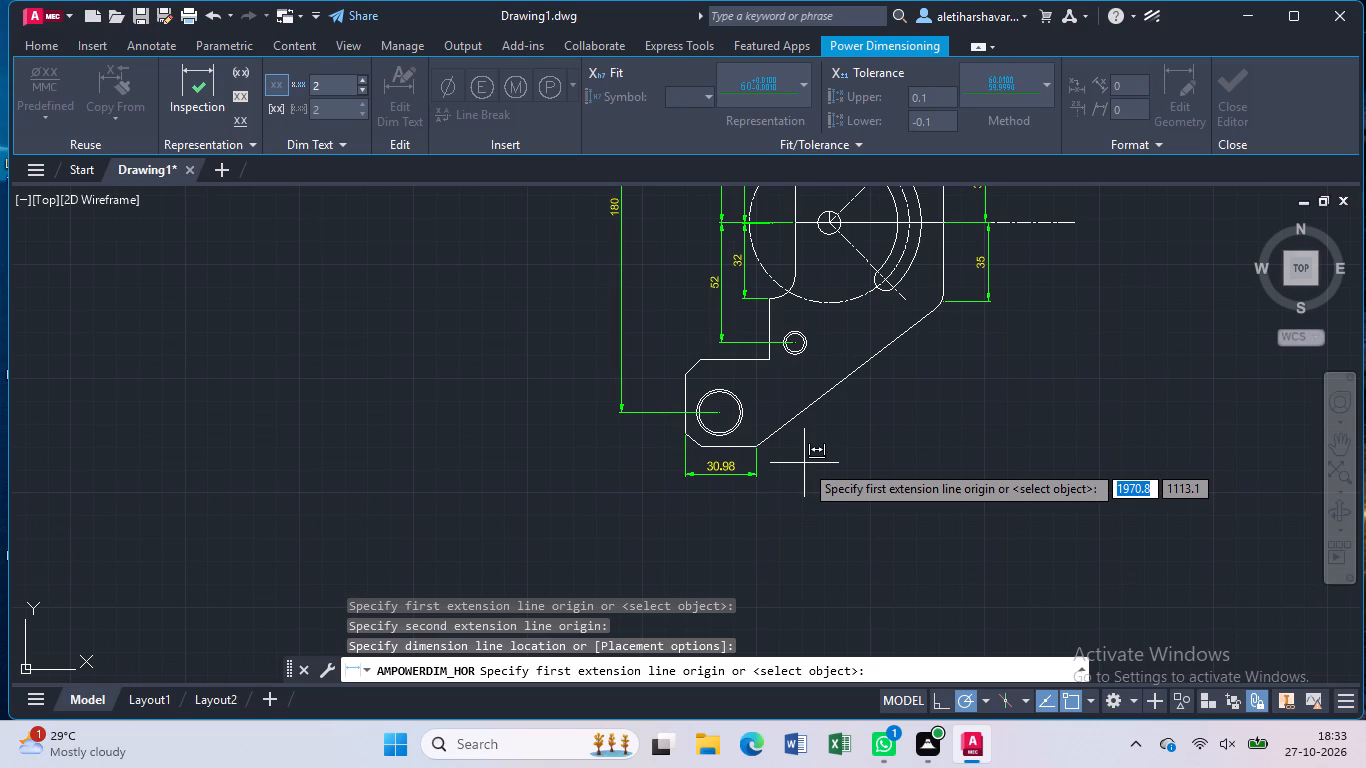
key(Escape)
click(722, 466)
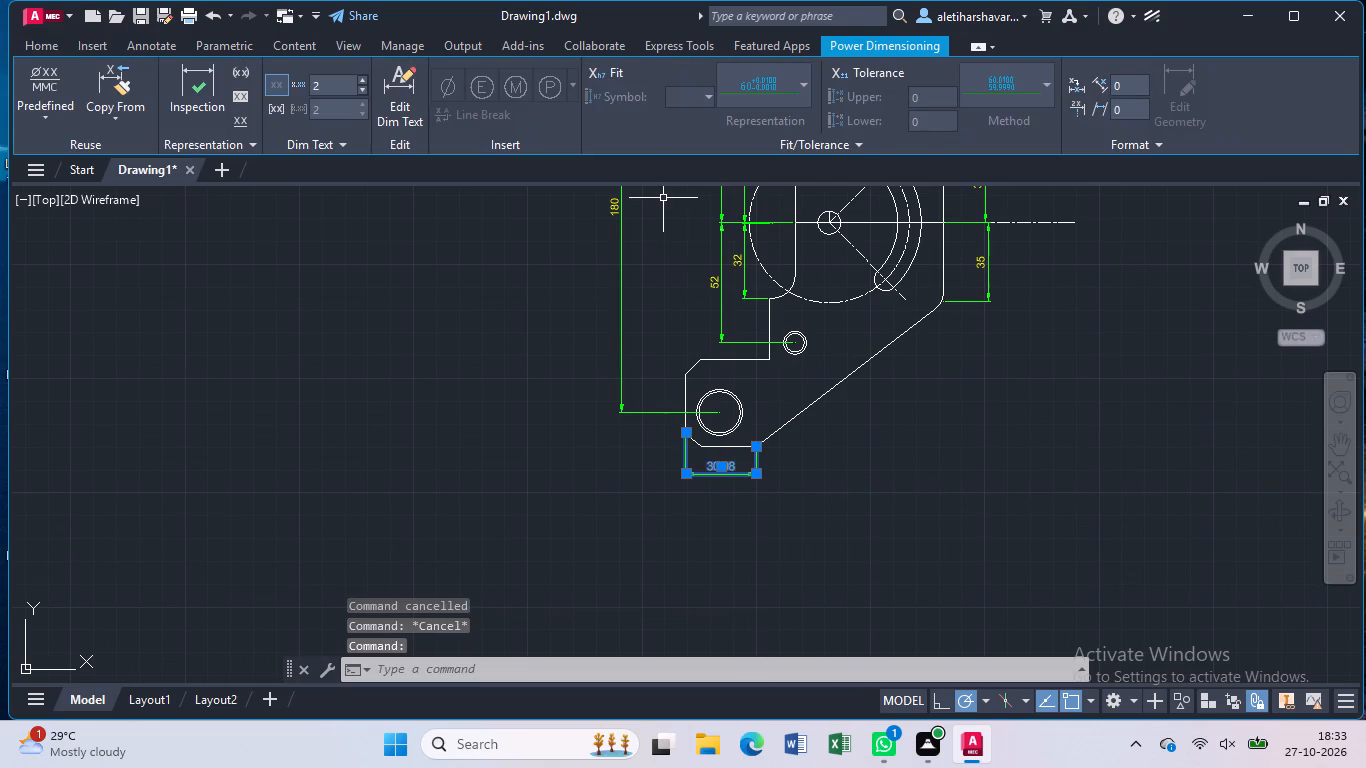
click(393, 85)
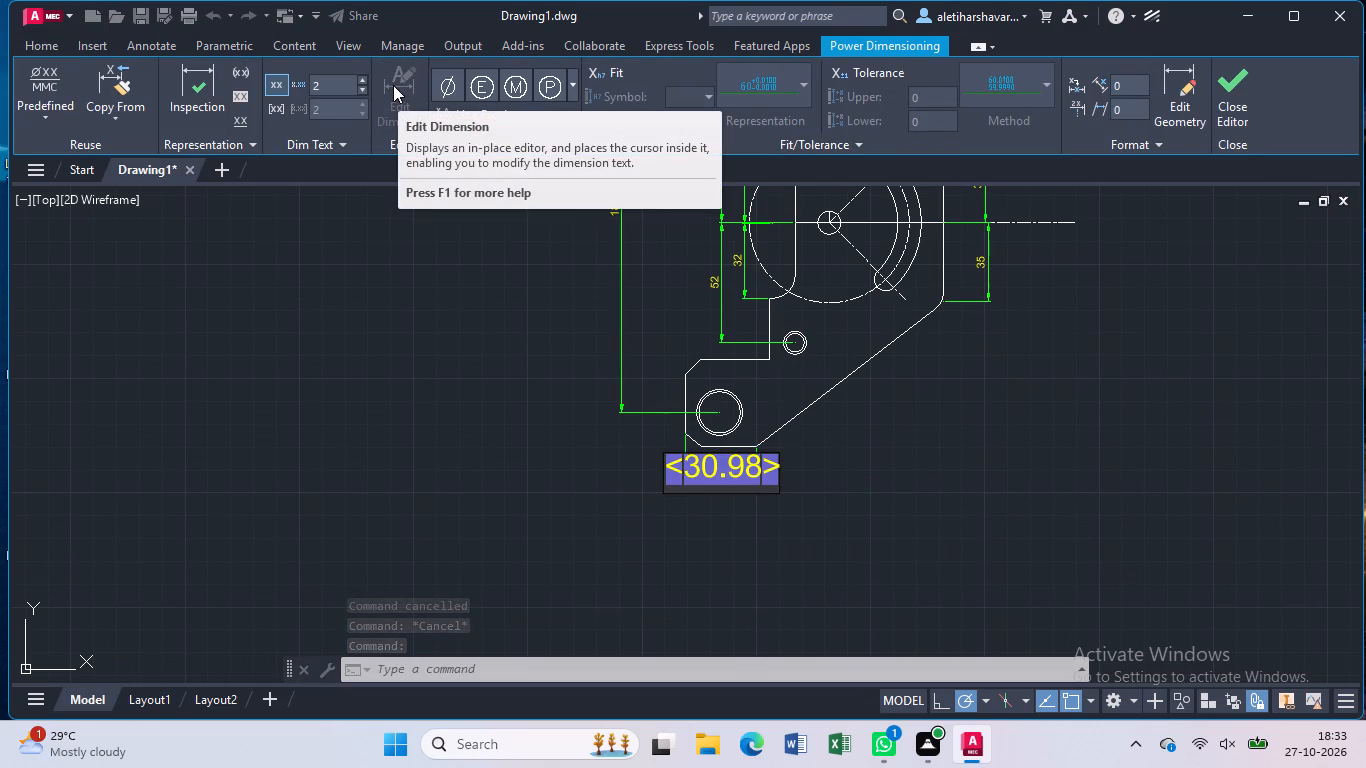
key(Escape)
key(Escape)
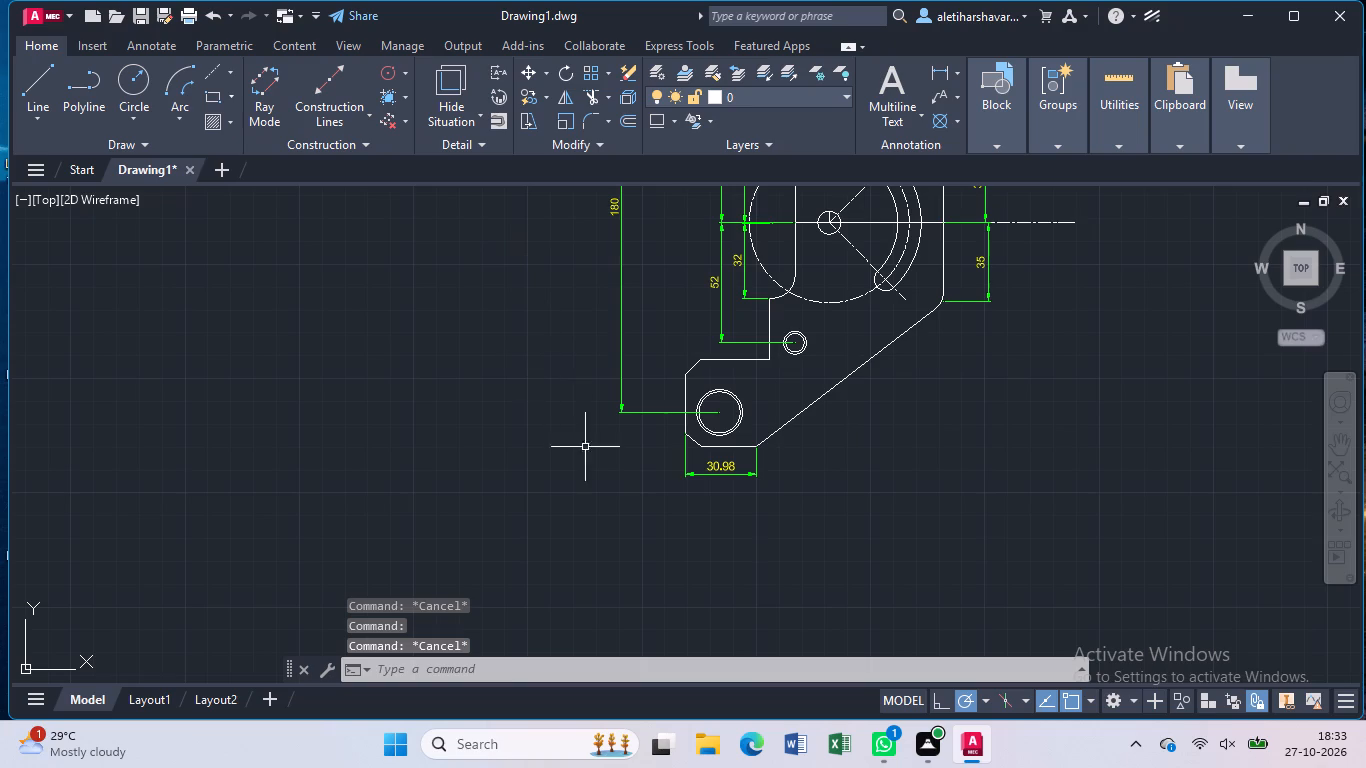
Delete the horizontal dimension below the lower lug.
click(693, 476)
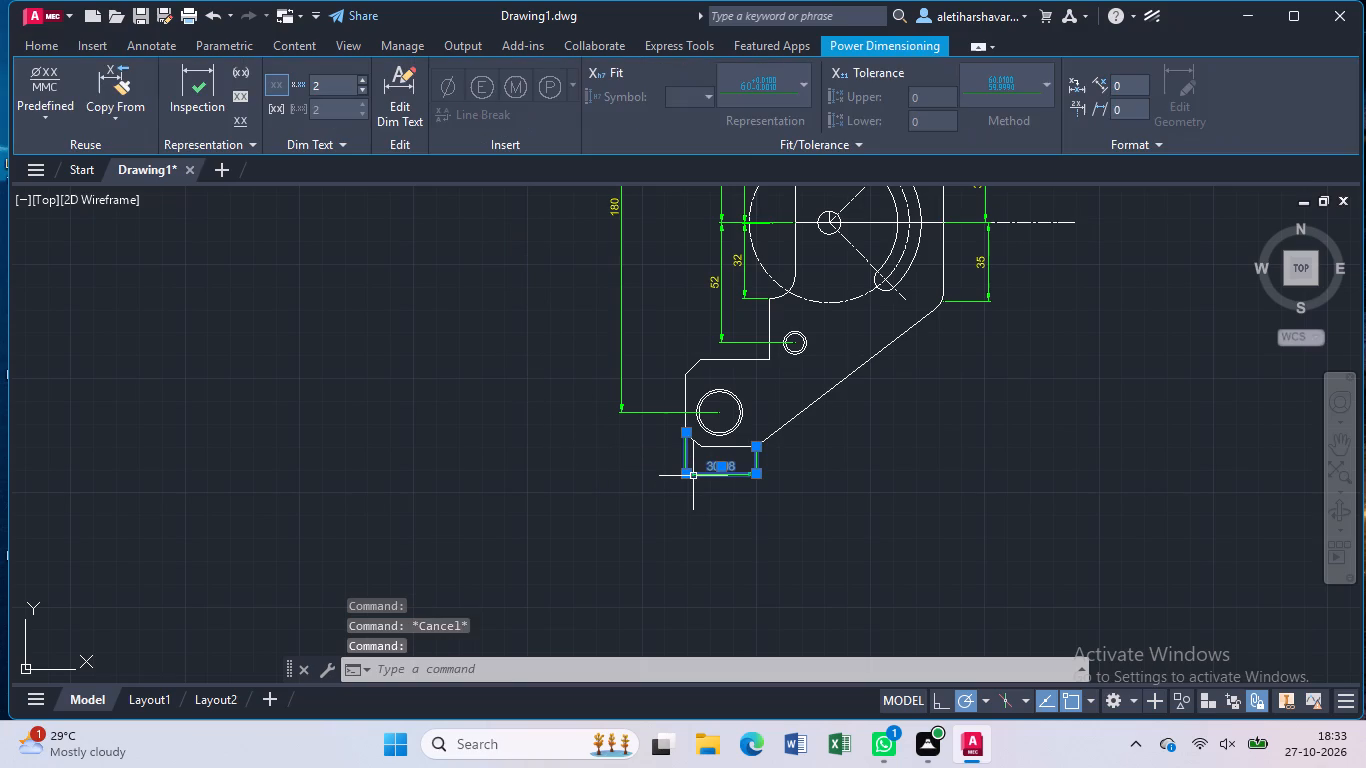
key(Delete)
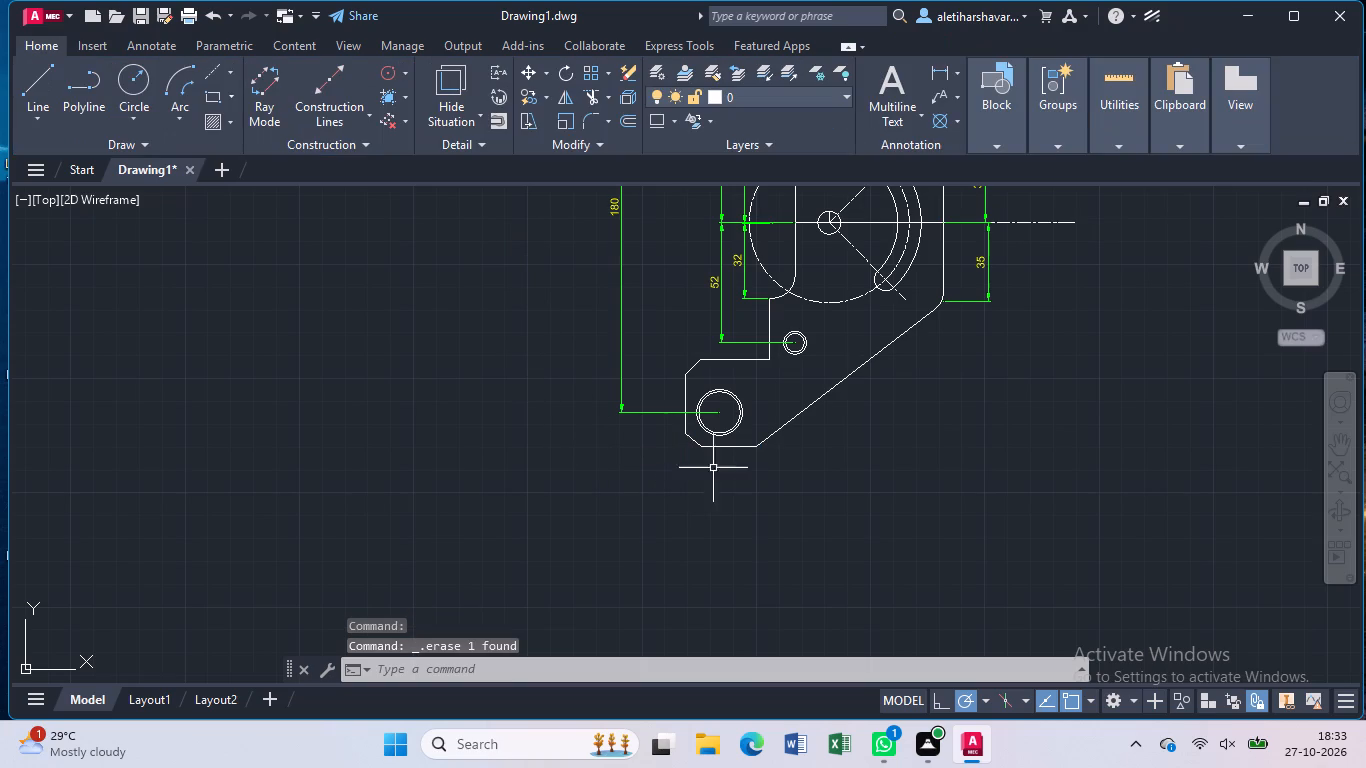
Add a horizontal dimension below the lower lug's flat bottom edge, from the chamfer's end to the start of the sloped edge.
click(938, 67)
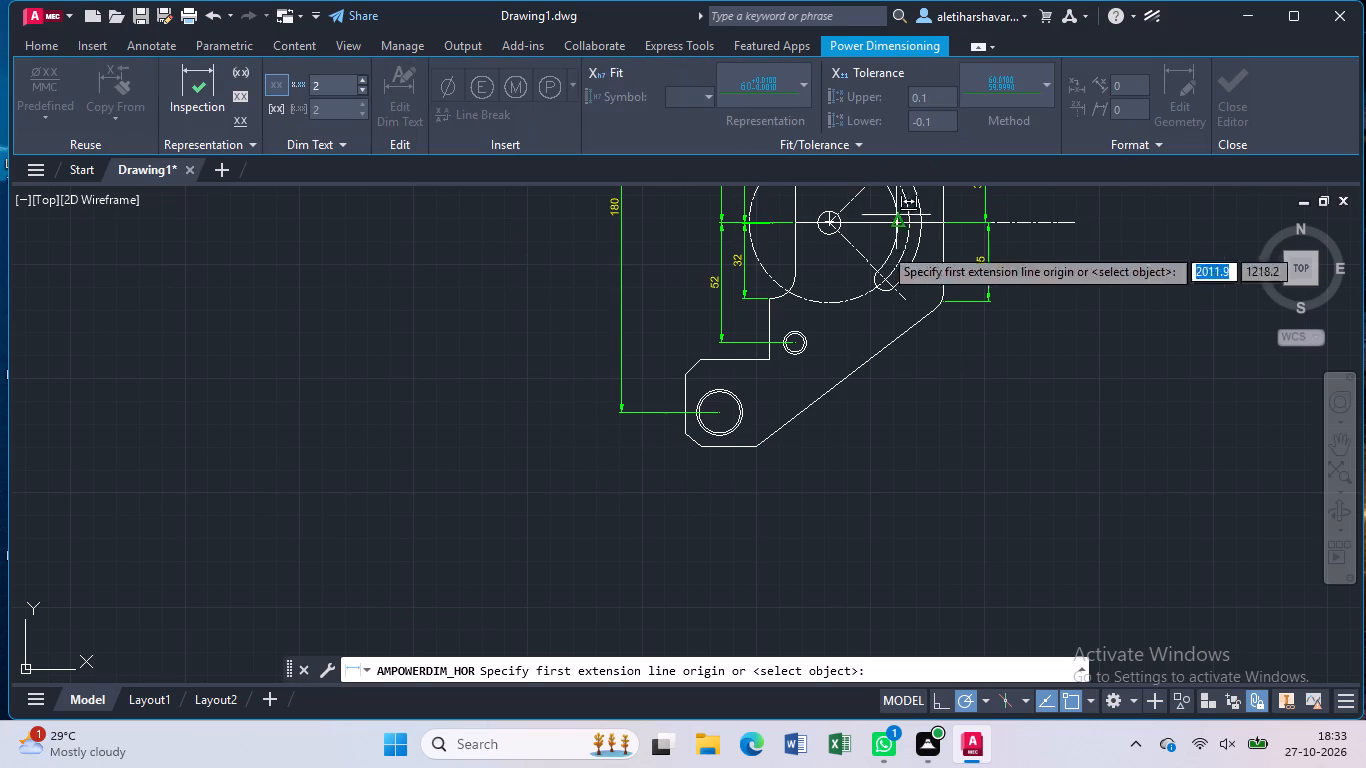
scroll(776, 514, up, 2)
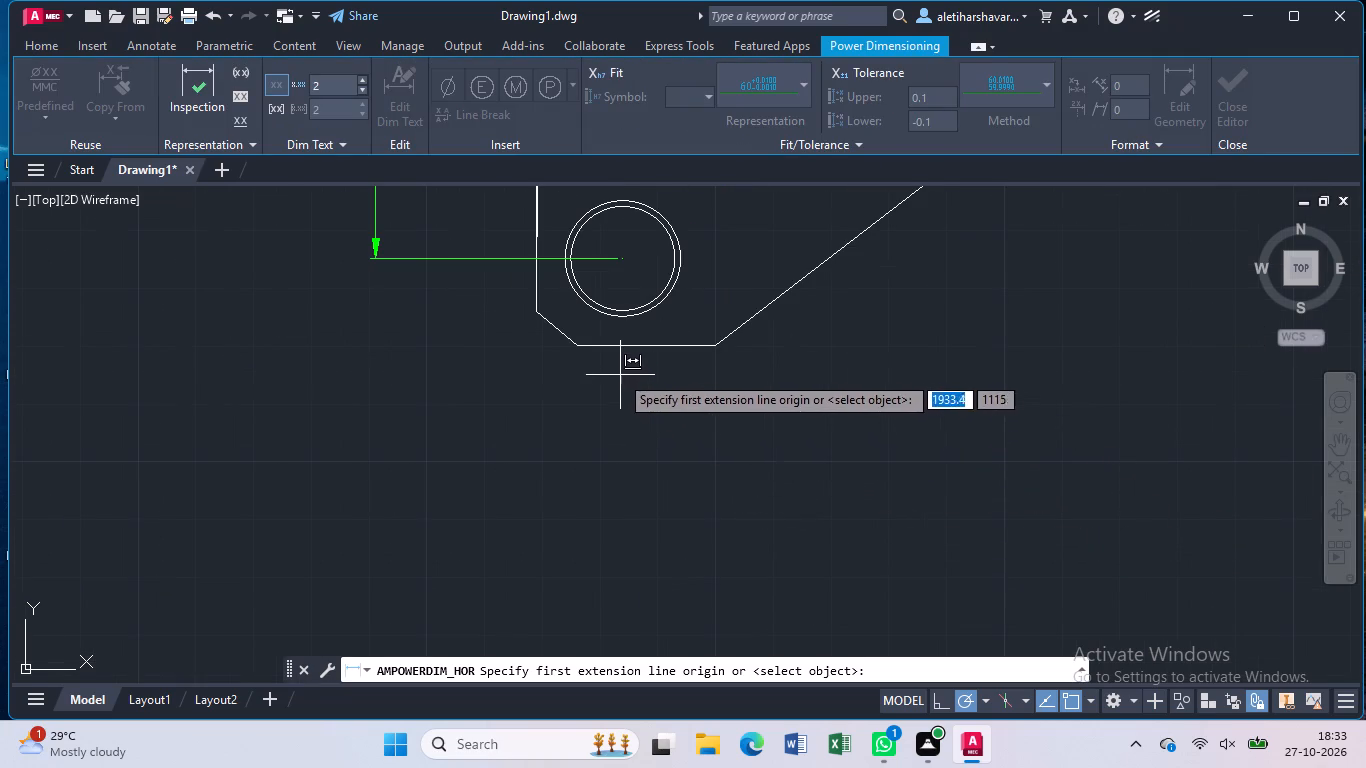
click(577, 348)
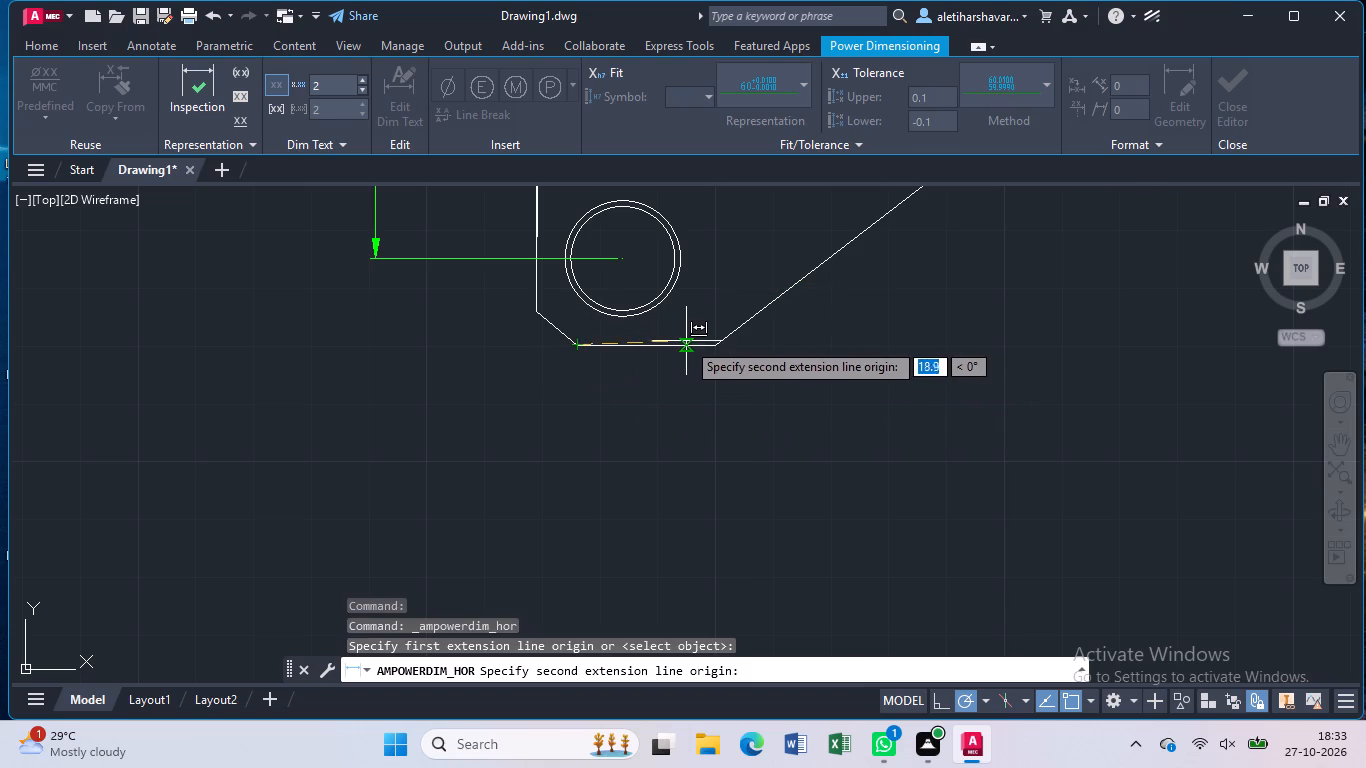
click(716, 345)
click(718, 392)
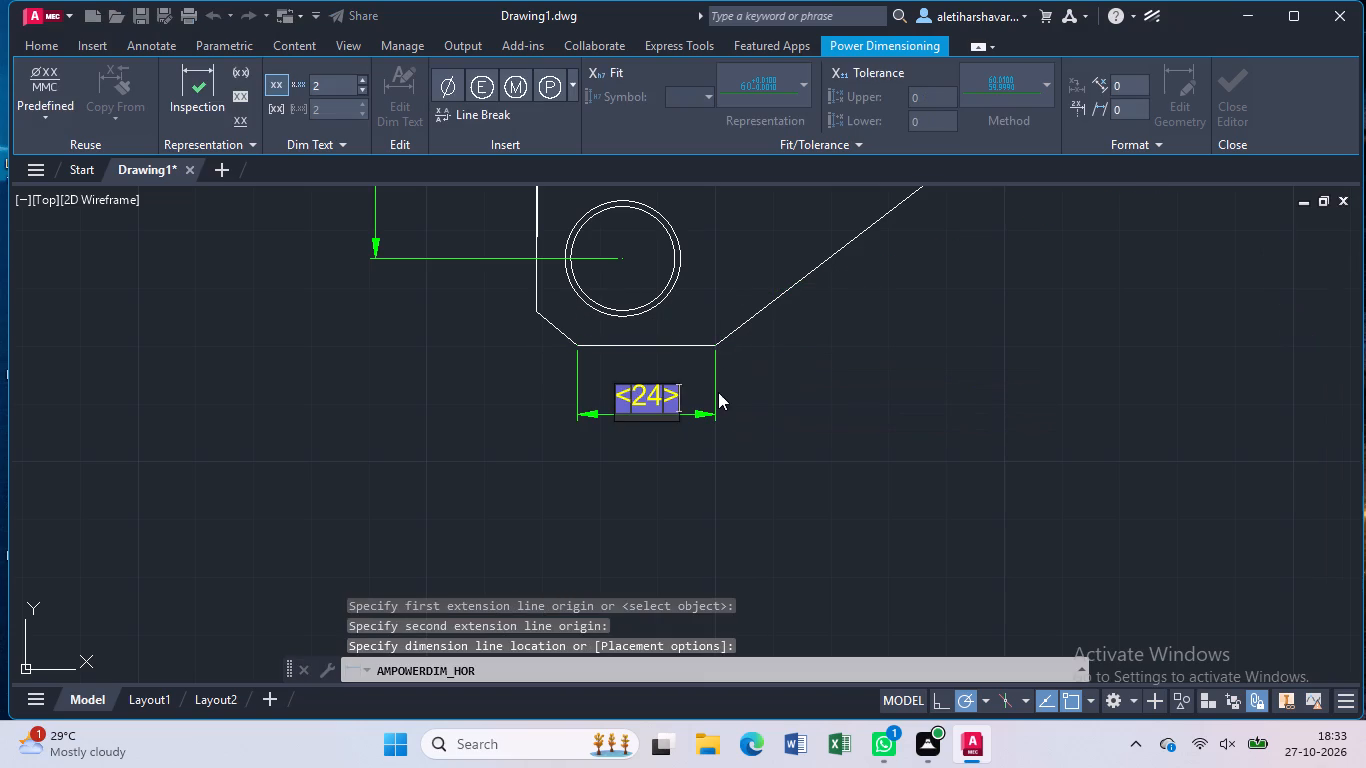
key(Return)
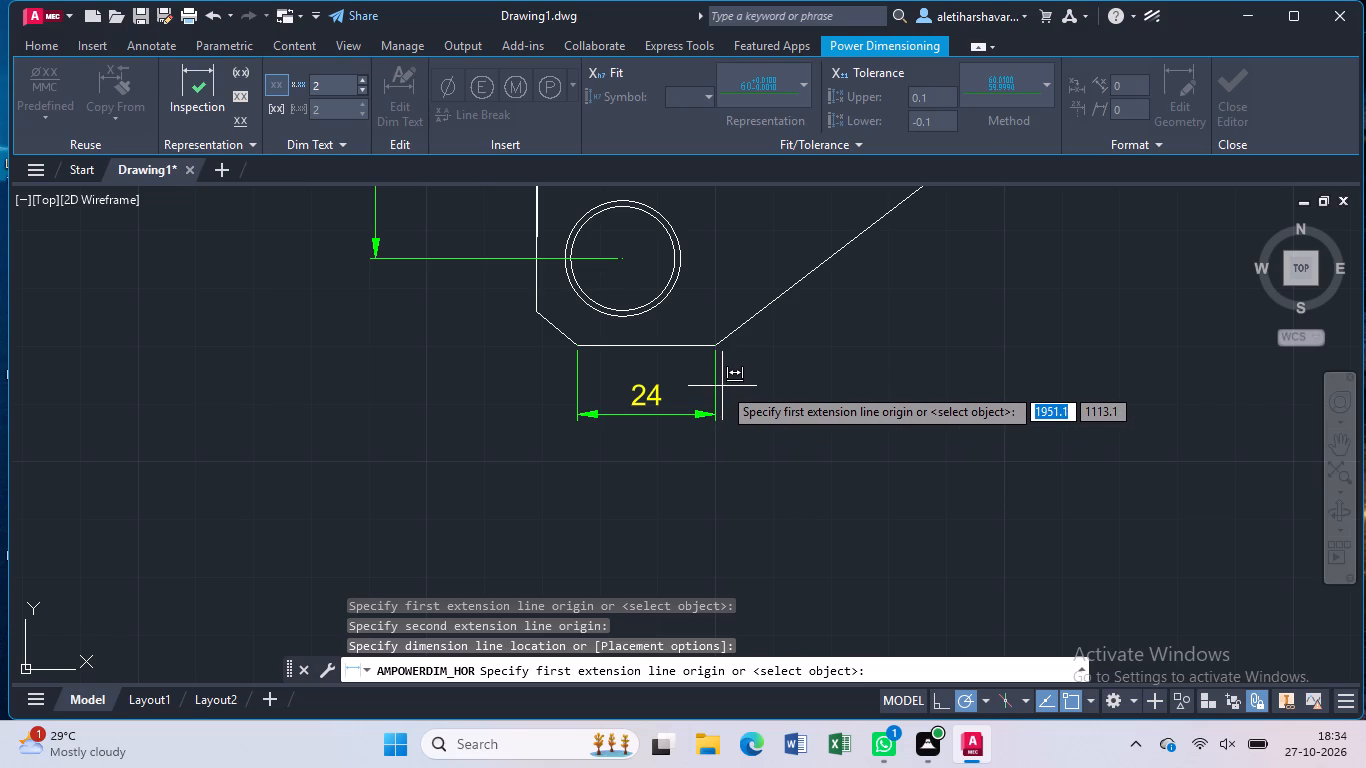
scroll(722, 386, up, 1)
scroll(722, 386, down, 4)
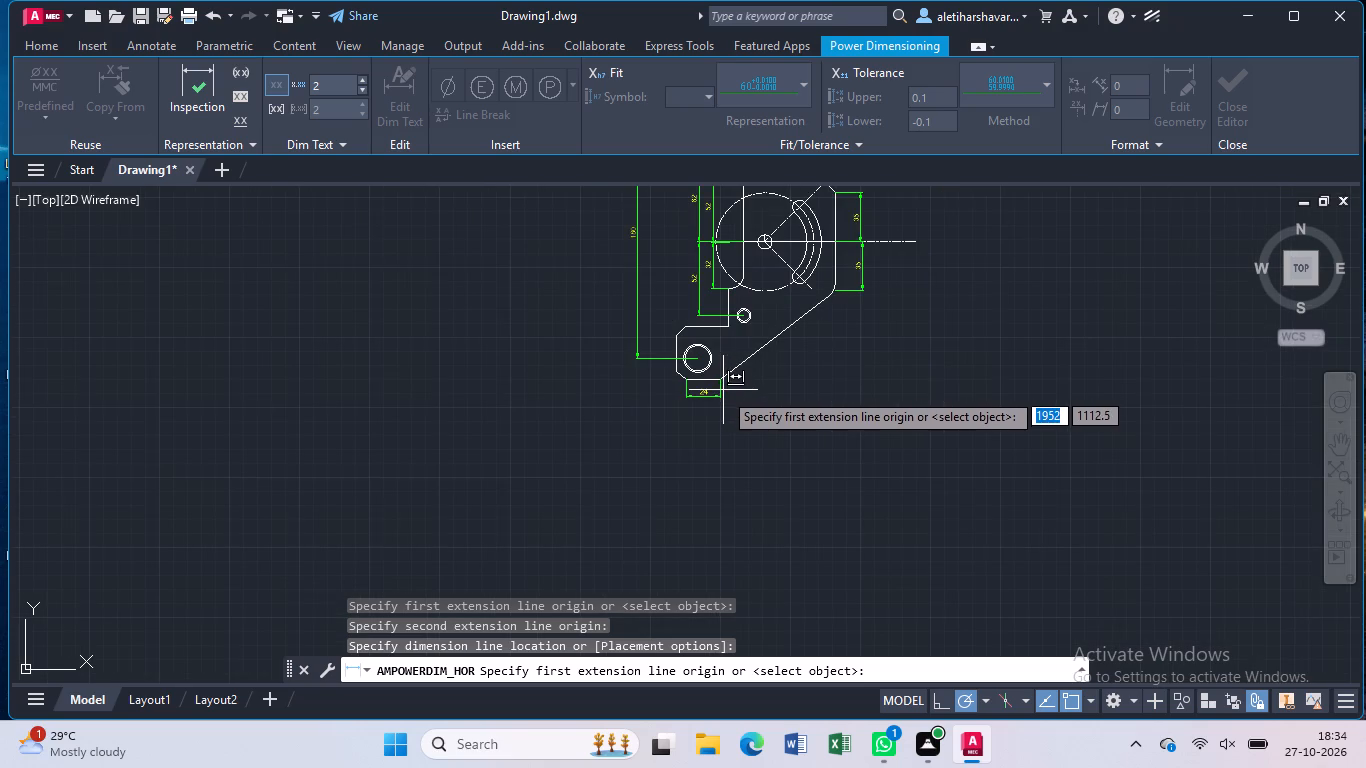
middle_drag(700, 301, 758, 515)
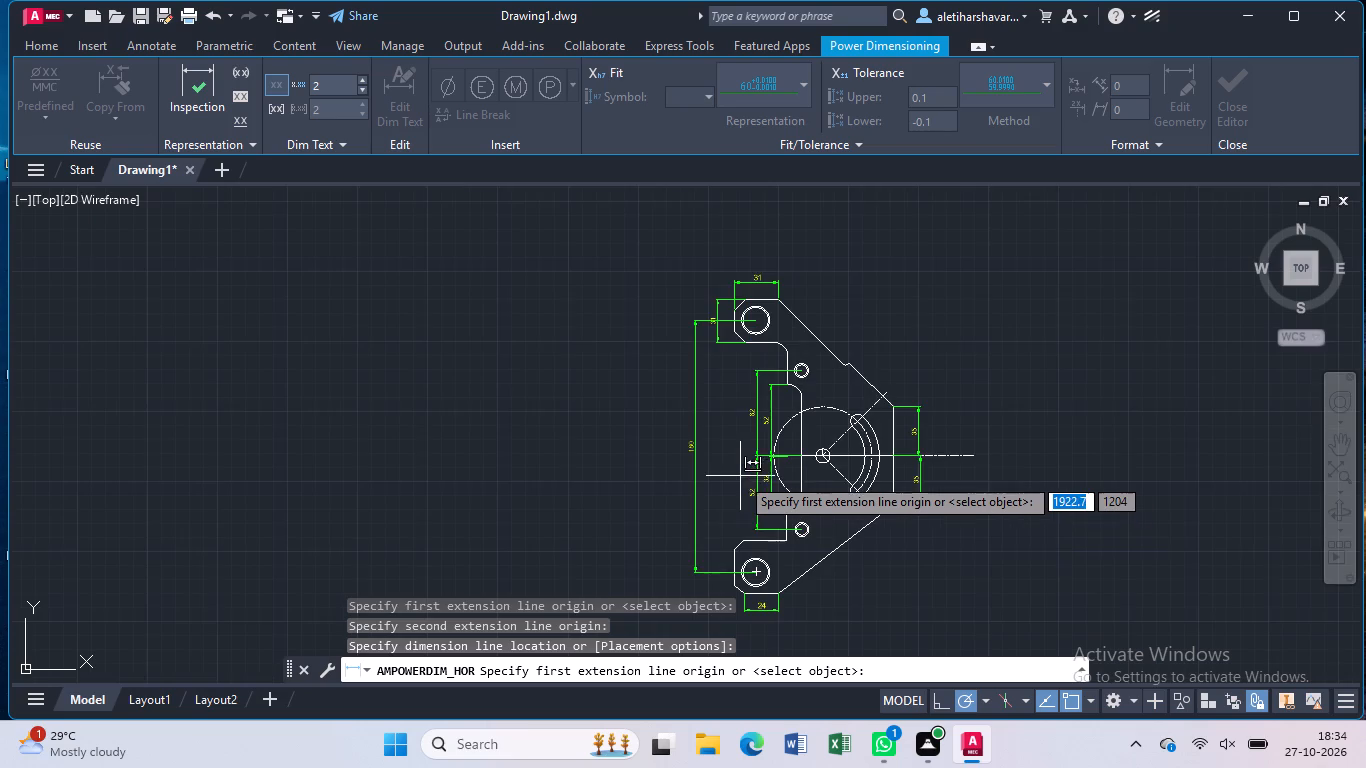
scroll(740, 476, up, 1)
scroll(739, 475, down, 1)
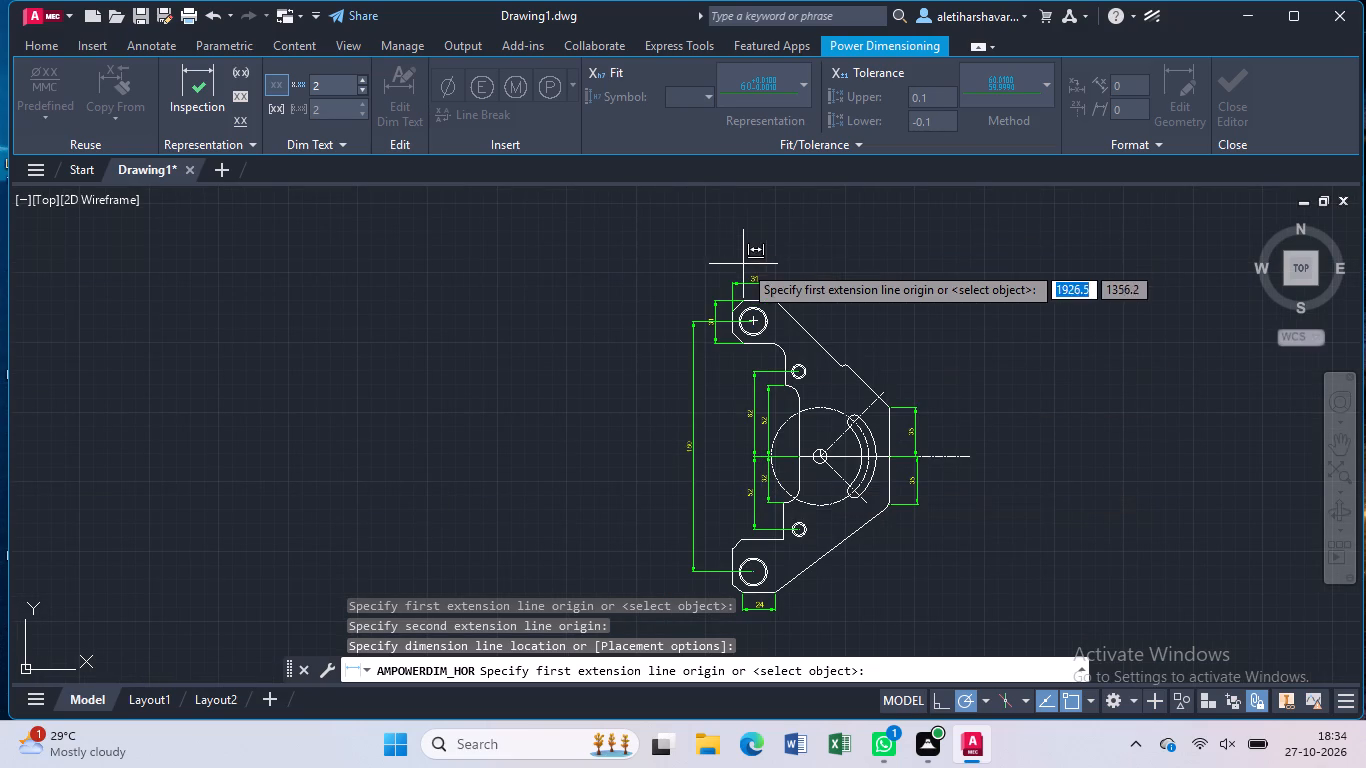
key(Escape)
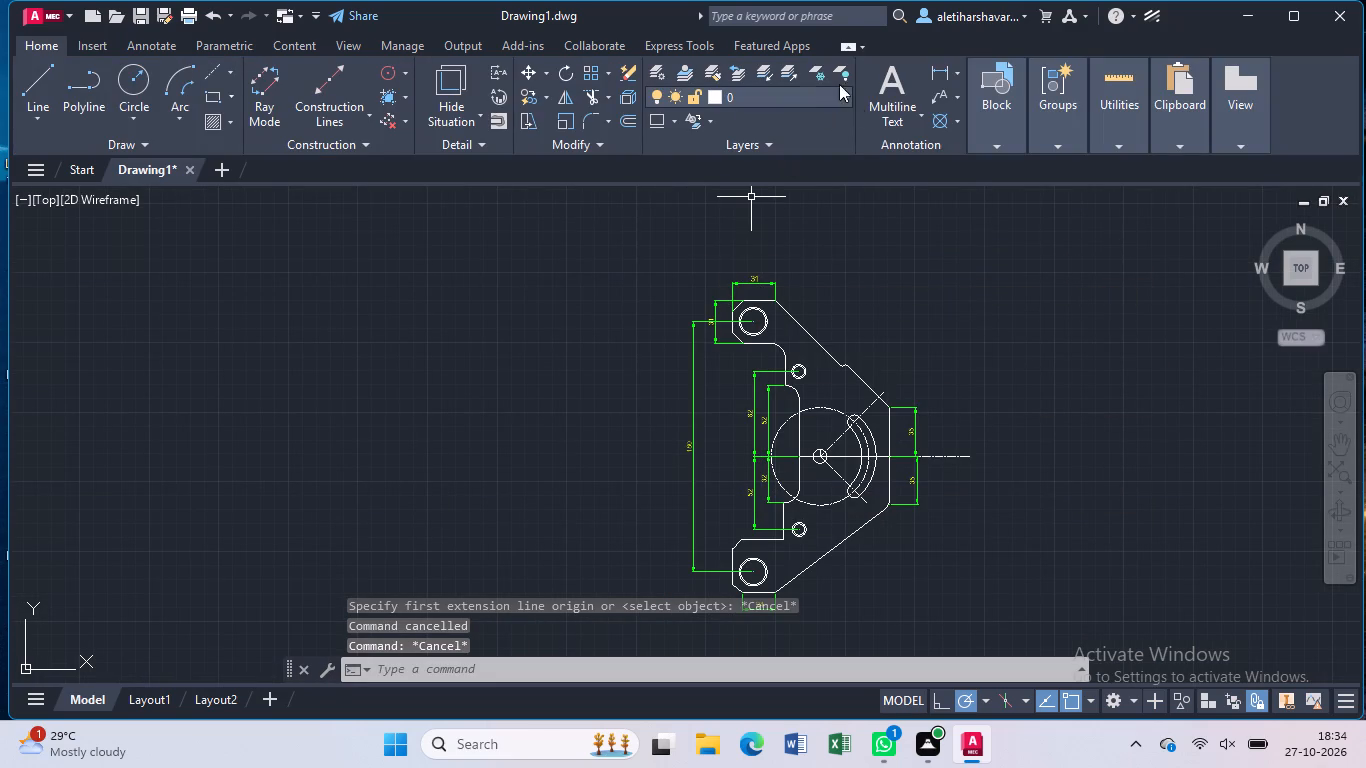
Add an overall vertical dimension outside the hole-spacing dimension, from the upper lug's top edge to the lower lug's bottom edge.
click(954, 75)
click(1003, 264)
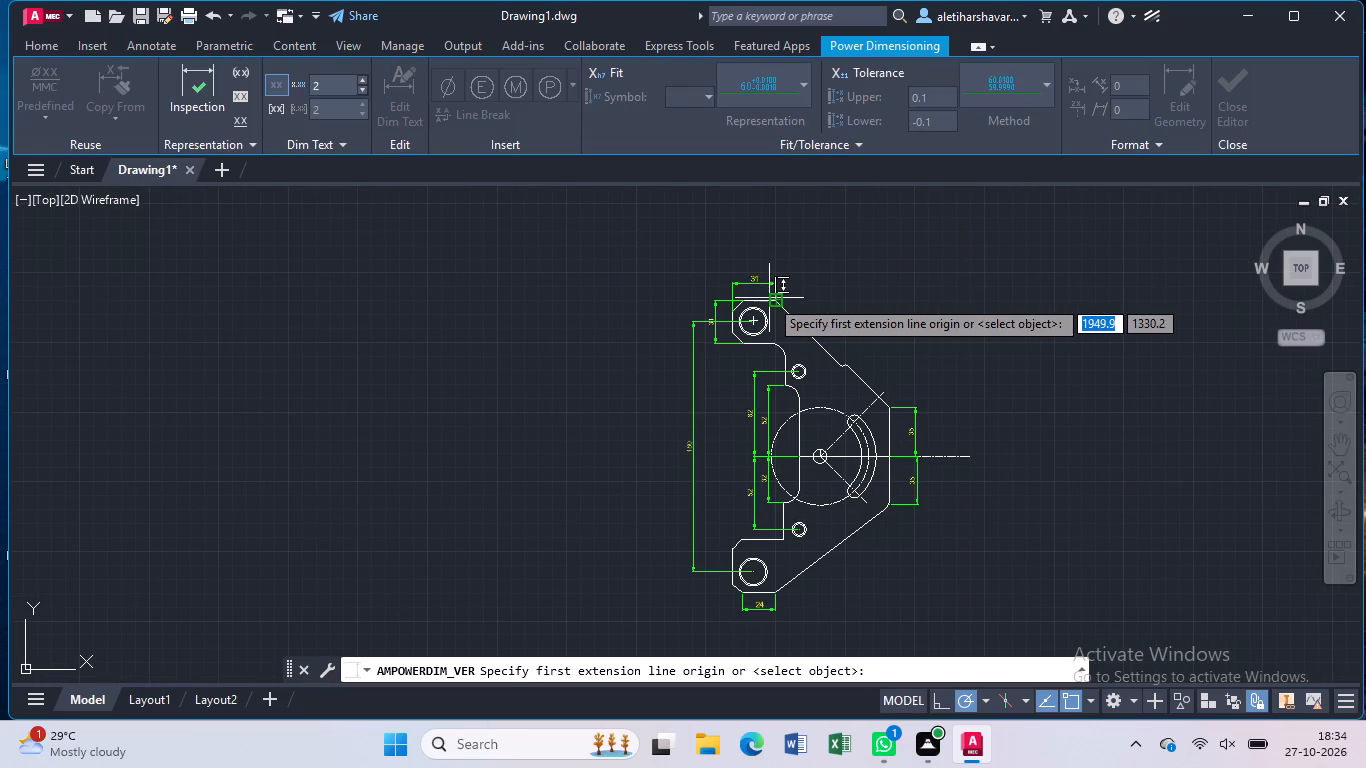
scroll(733, 306, up, 3)
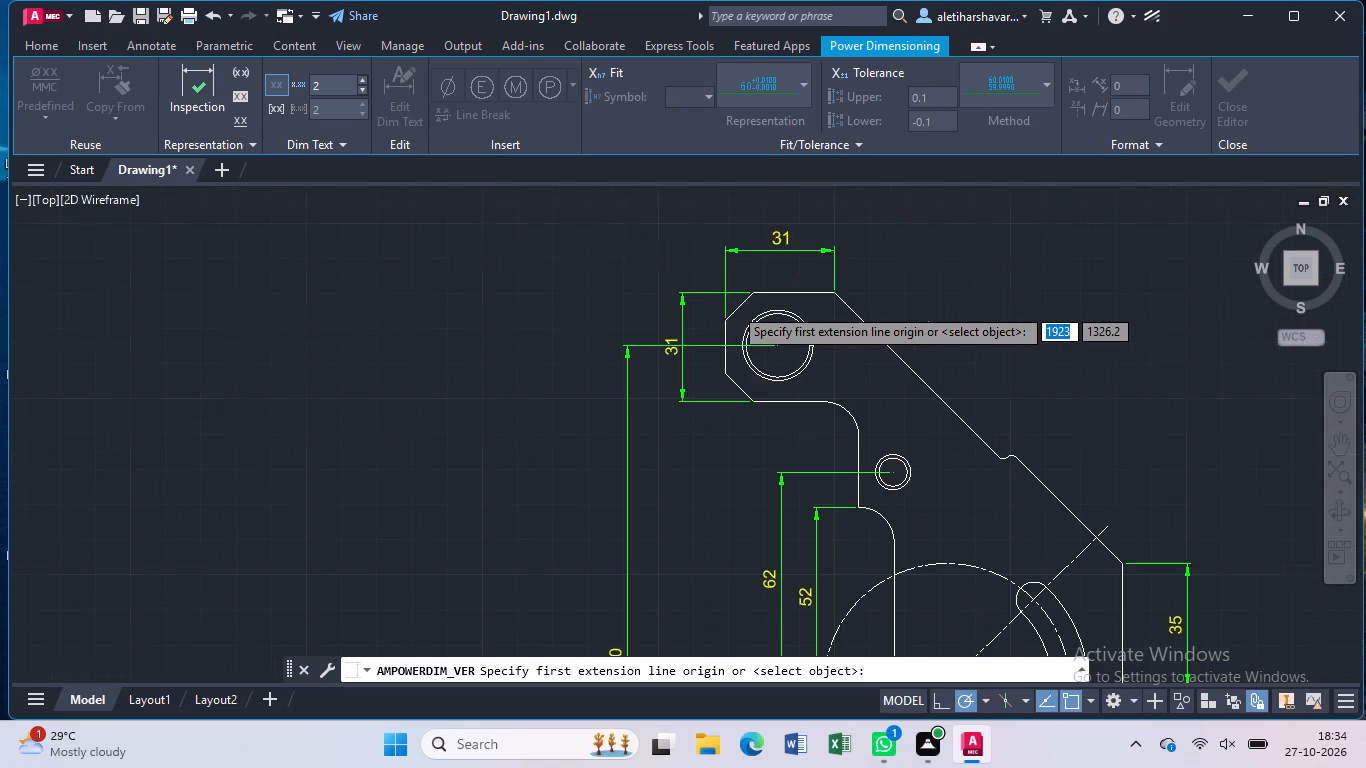
click(760, 290)
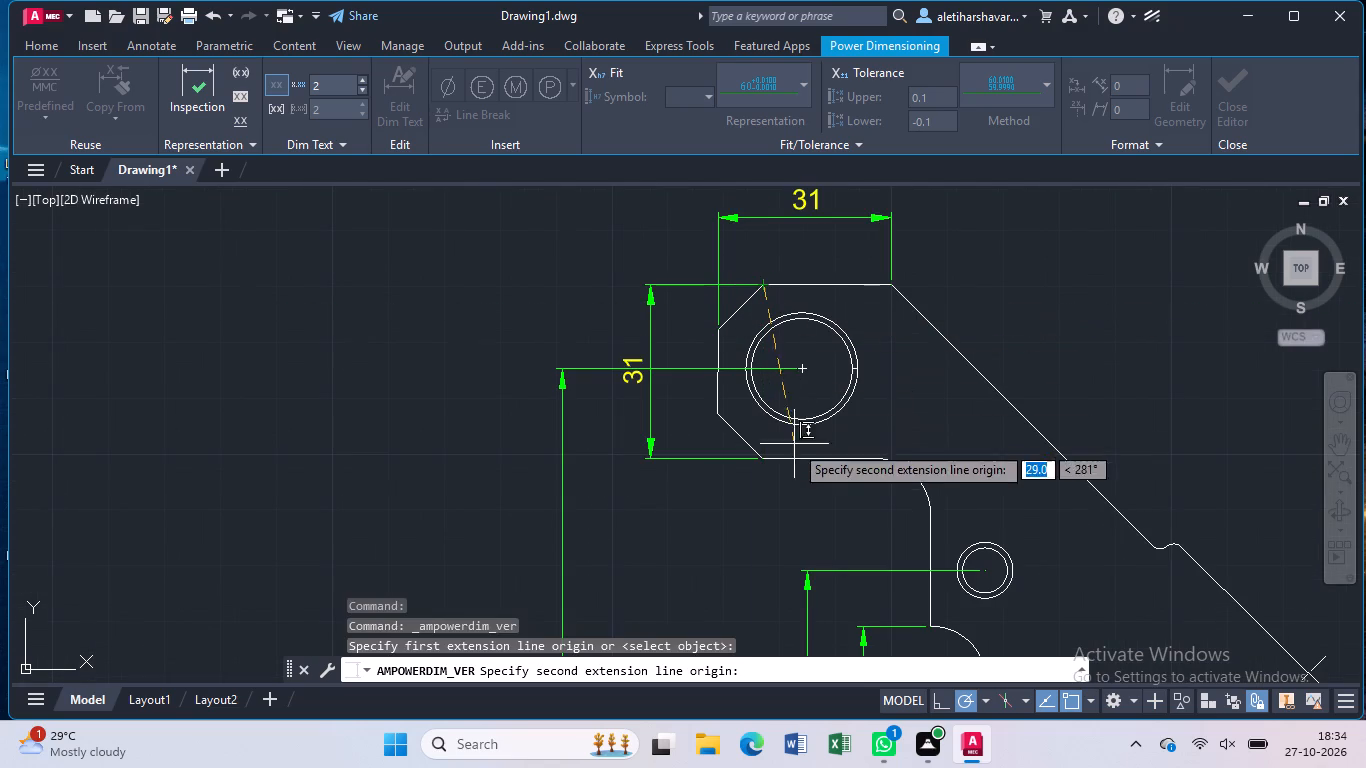
middle_drag(801, 521, 756, 306)
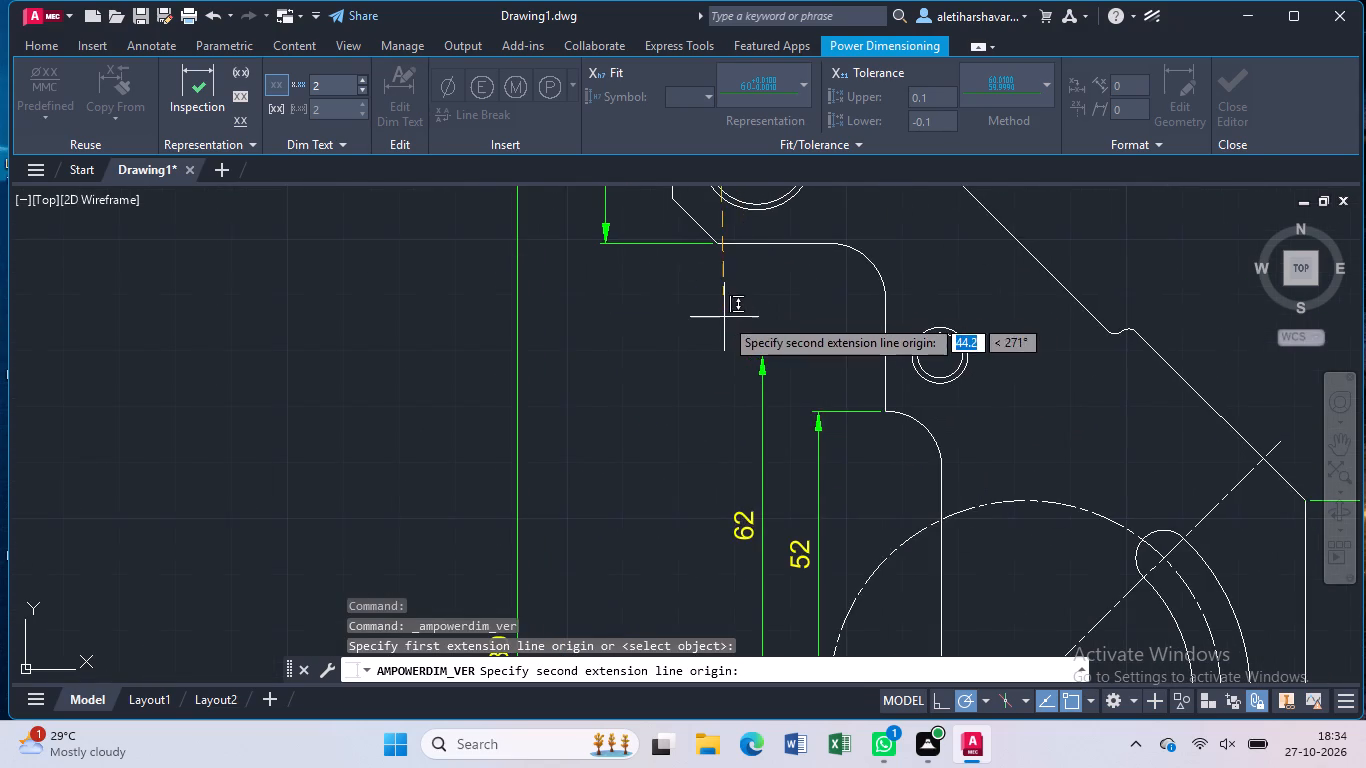
scroll(724, 318, down, 3)
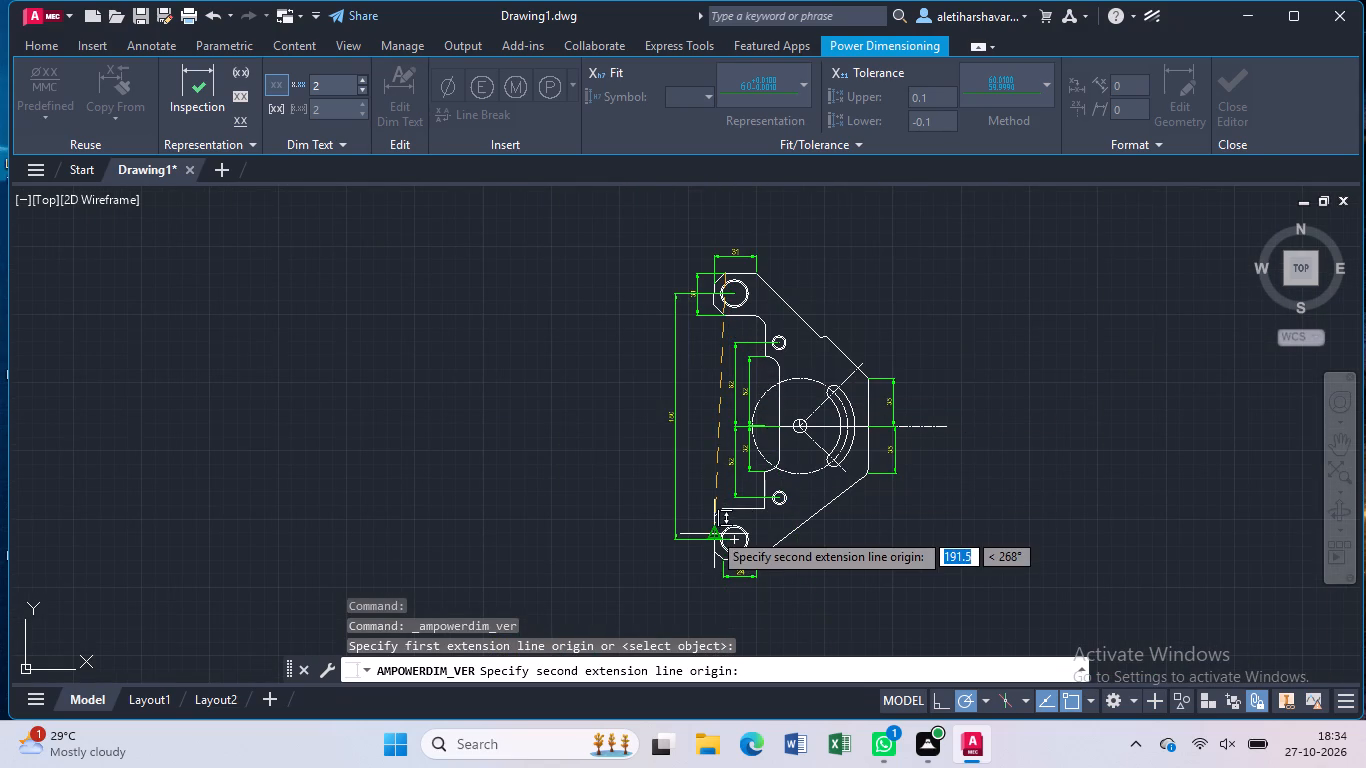
middle_drag(712, 530, 672, 325)
scroll(674, 332, up, 3)
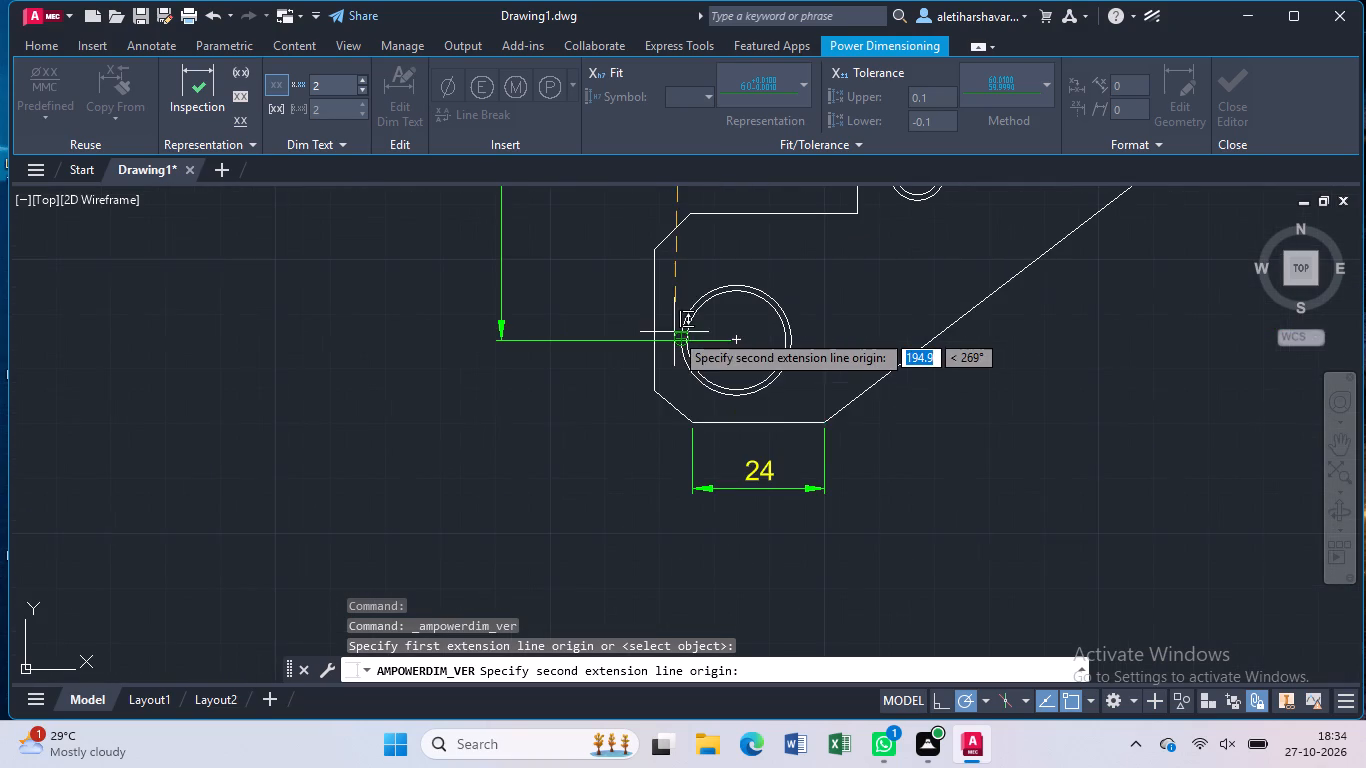
click(691, 429)
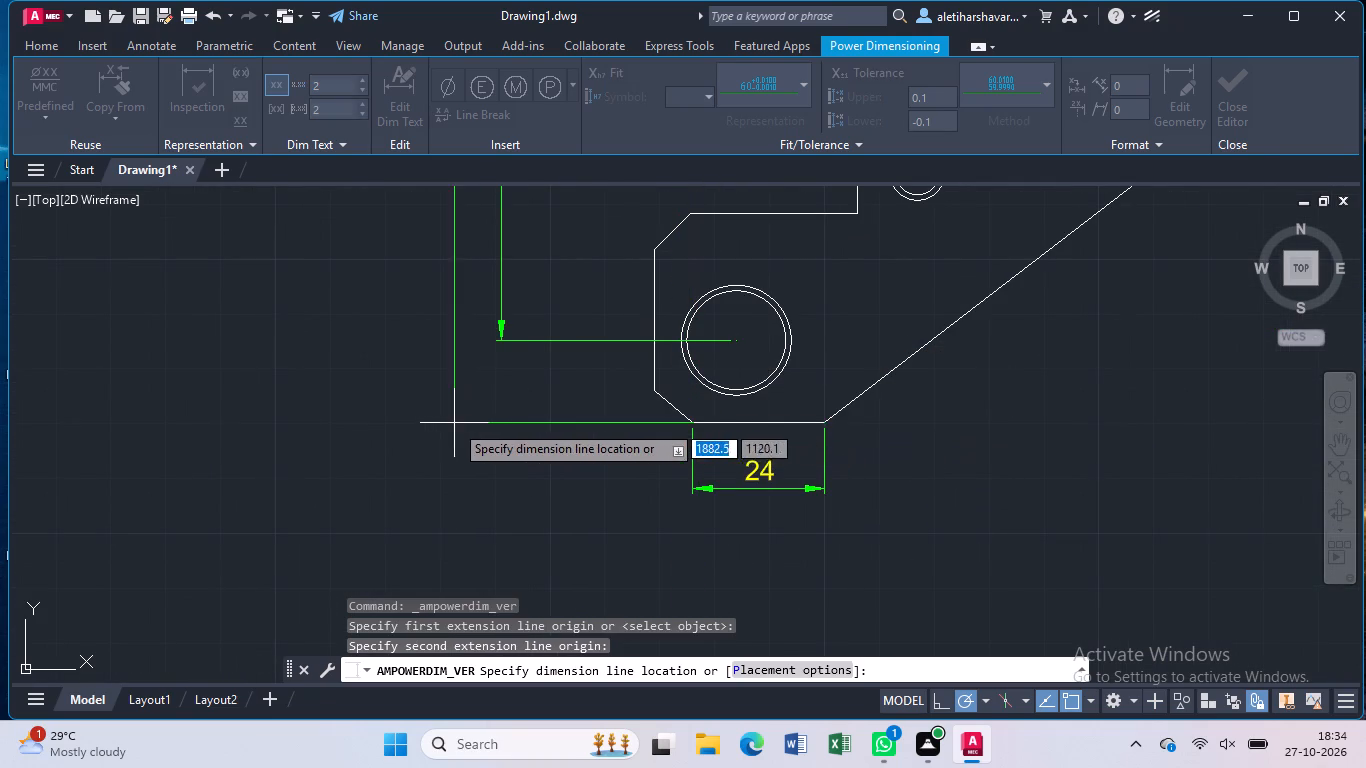
click(427, 426)
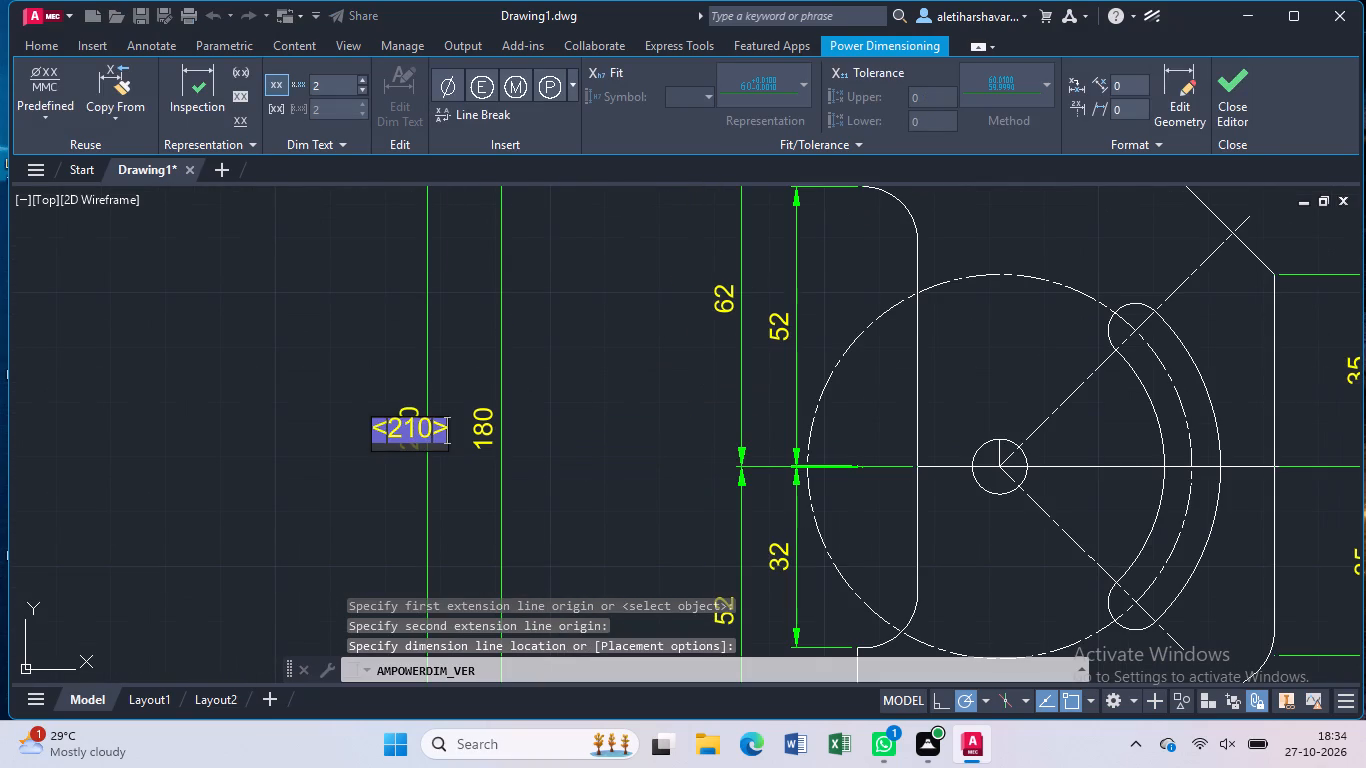
key(Return)
scroll(435, 431, down, 2)
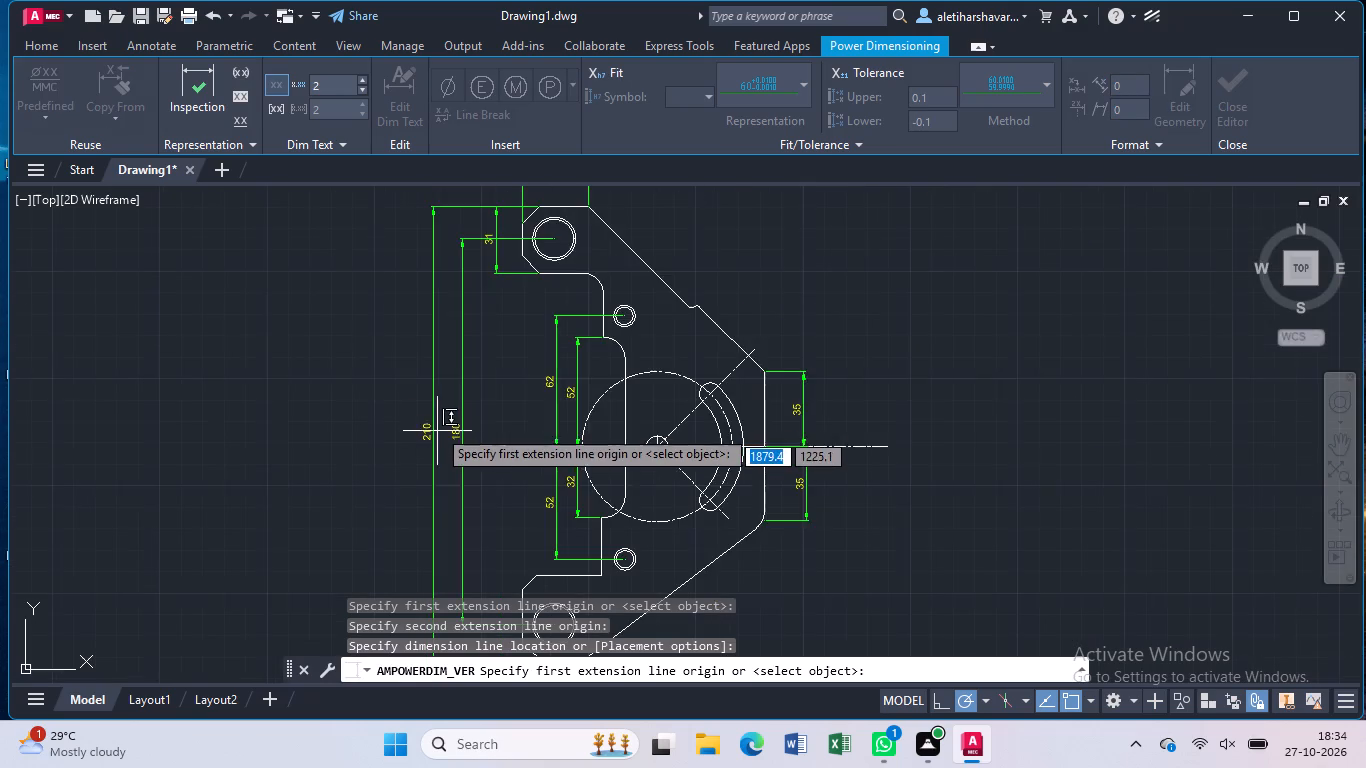
scroll(438, 421, down, 1)
scroll(575, 414, up, 1)
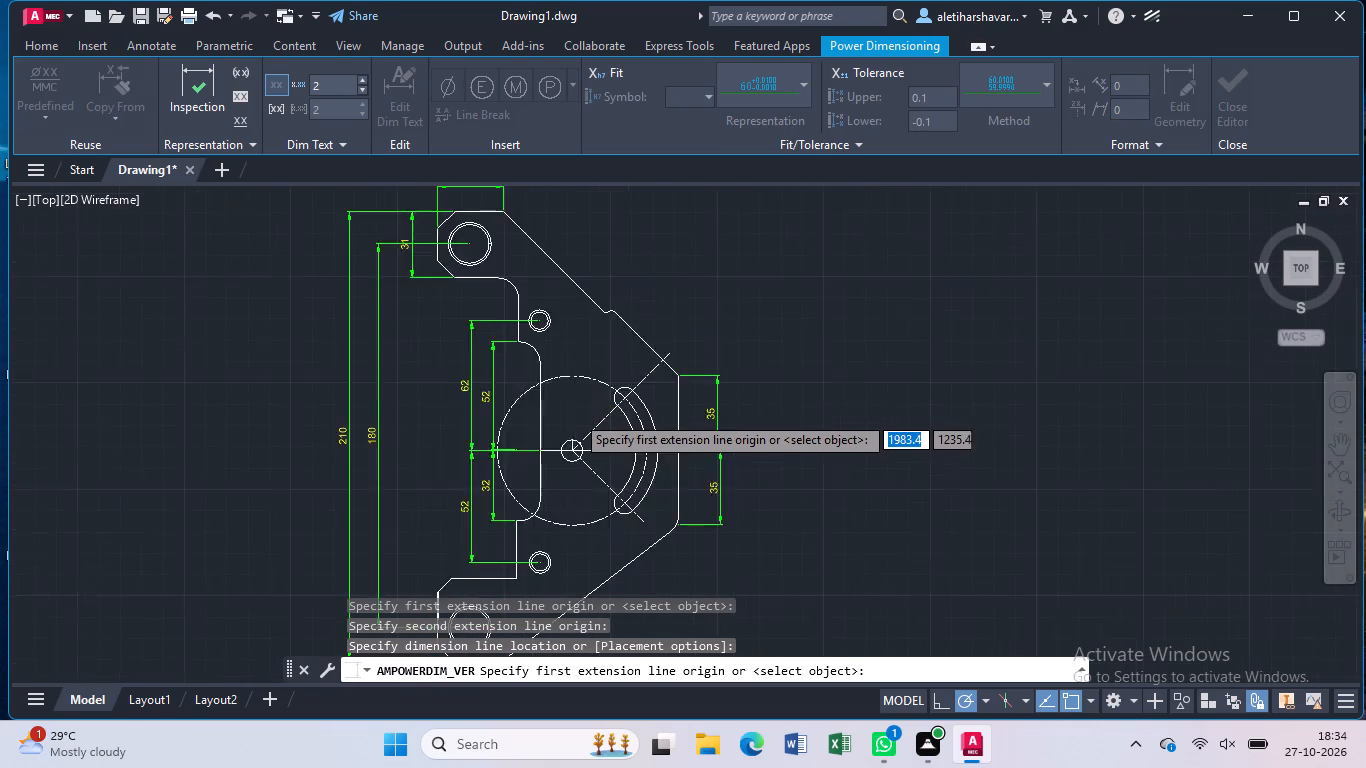
scroll(575, 414, up, 2)
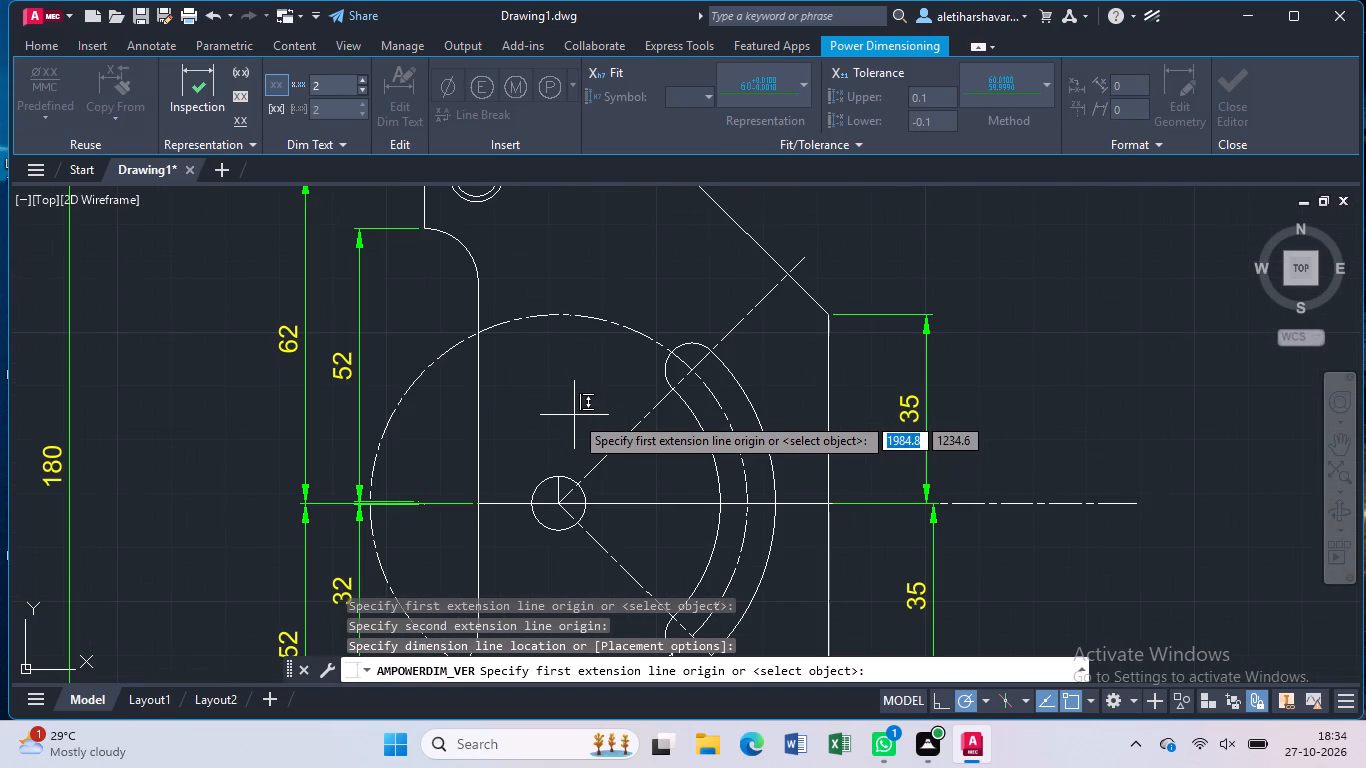
key(Escape)
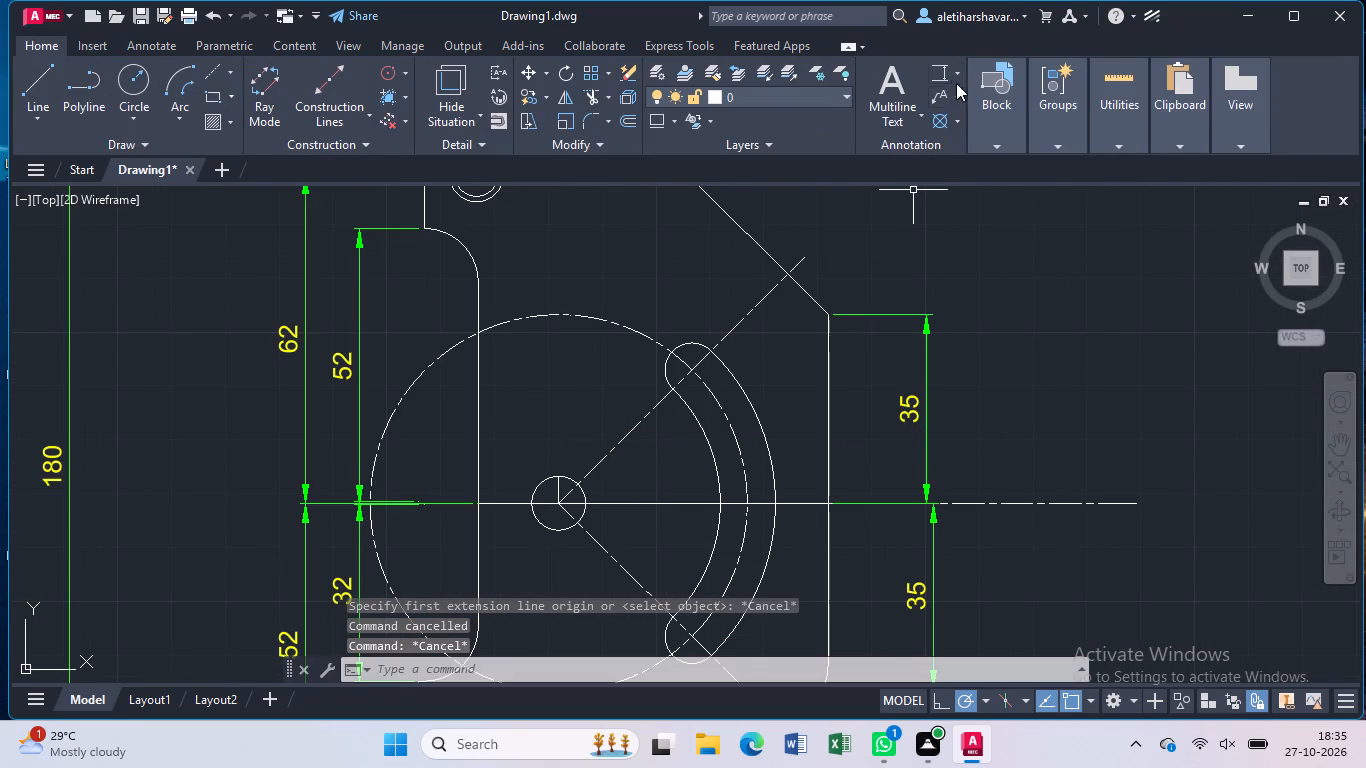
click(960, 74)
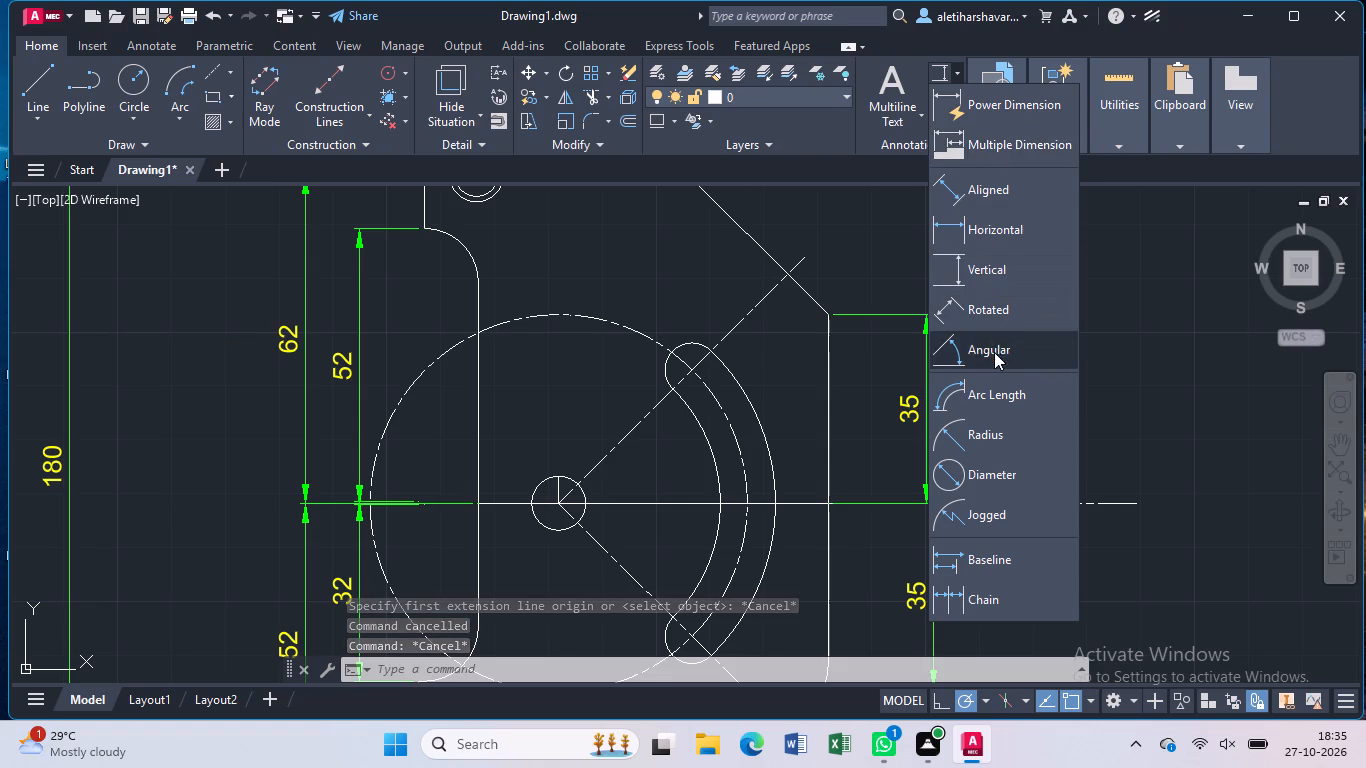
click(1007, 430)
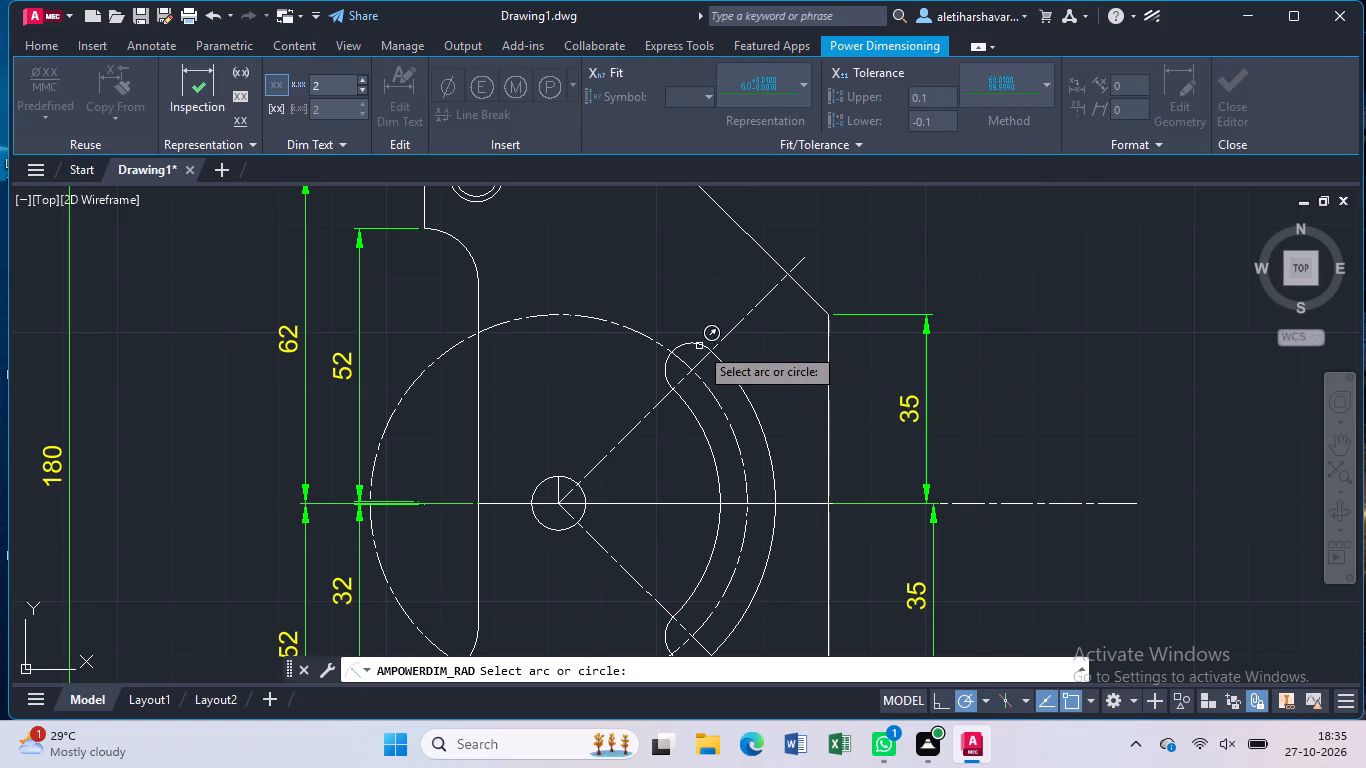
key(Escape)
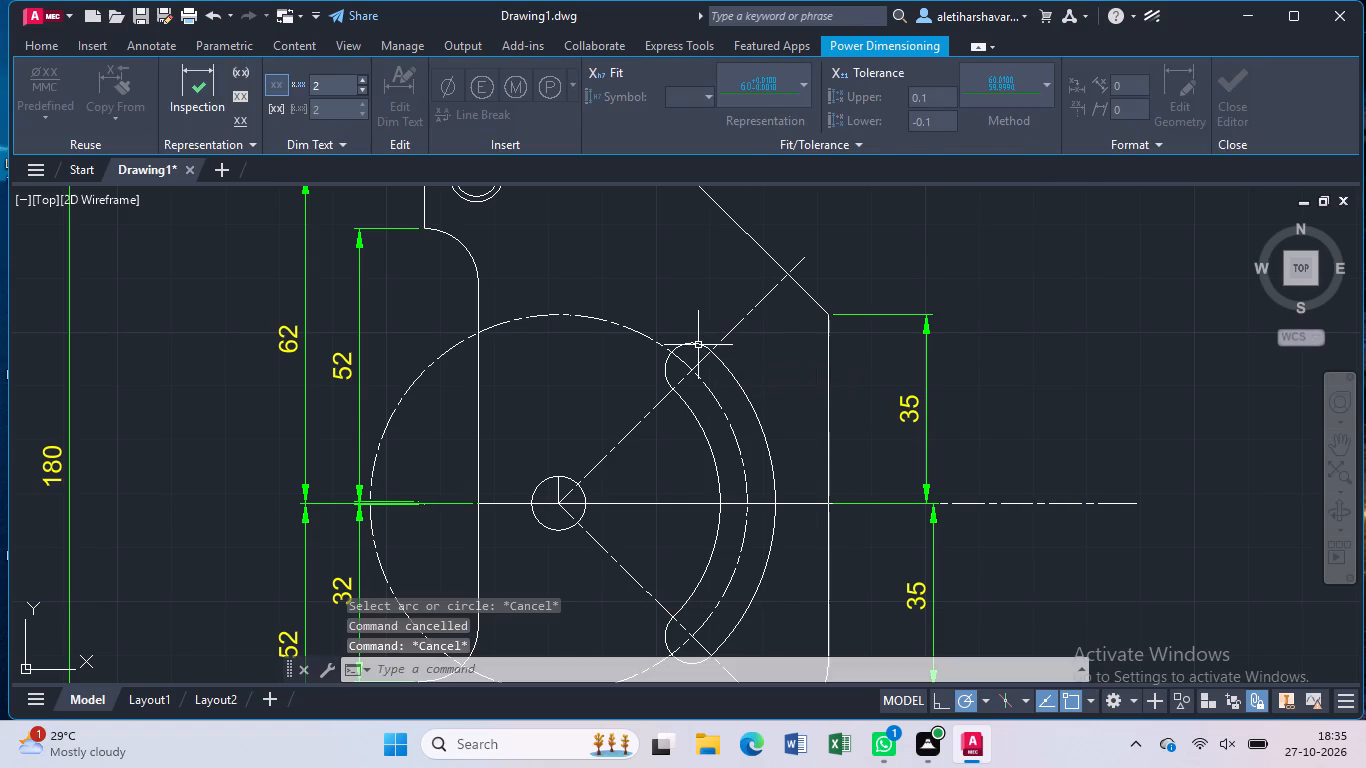
Add a diameter dimension to the curved slot's upper rounded end, with its text above the slot.
click(954, 70)
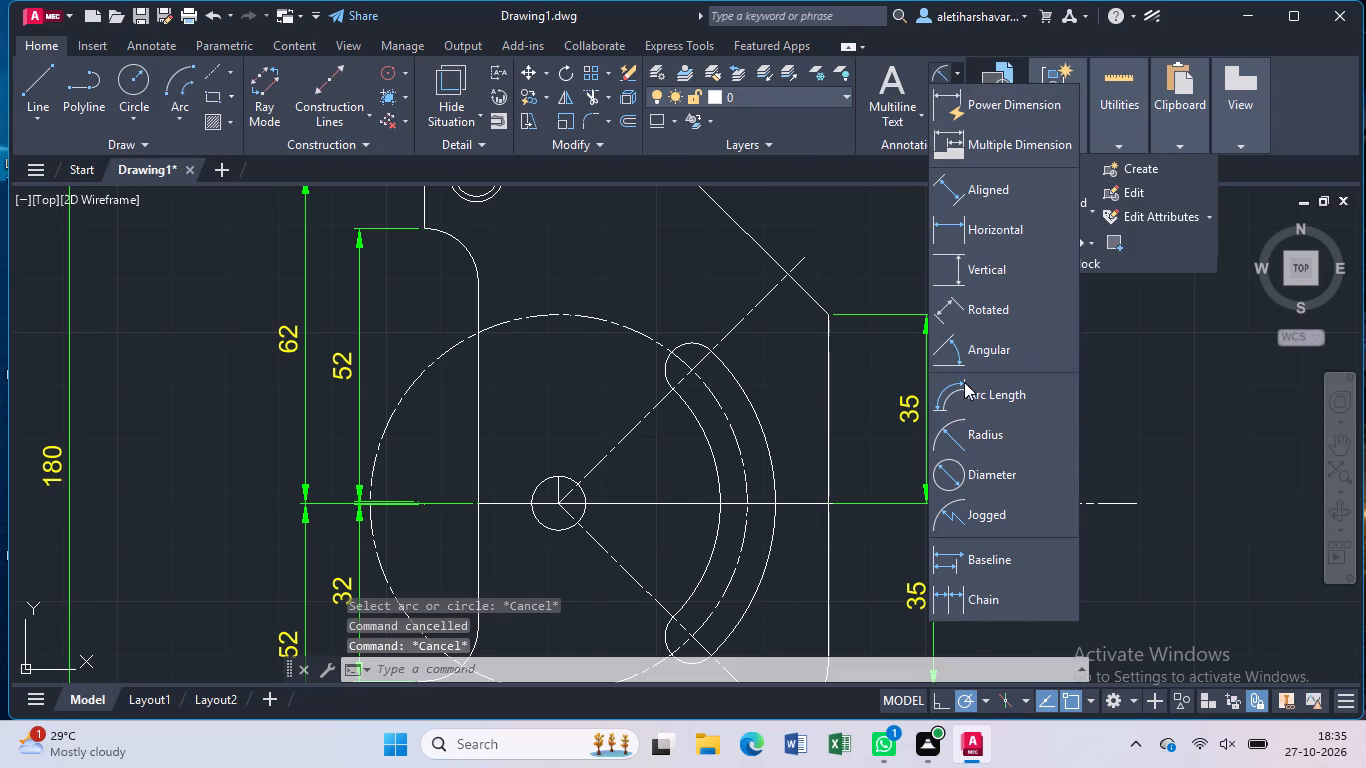
click(966, 477)
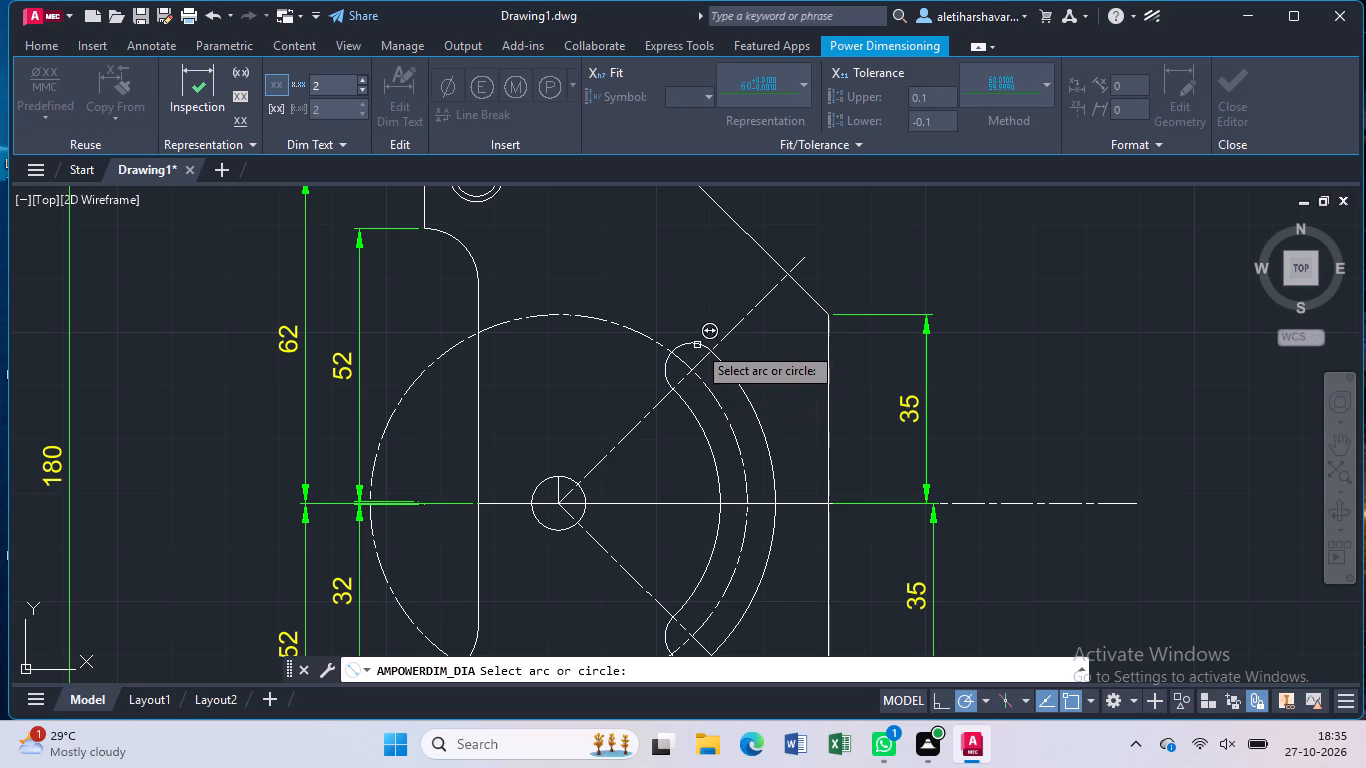
click(697, 343)
click(698, 327)
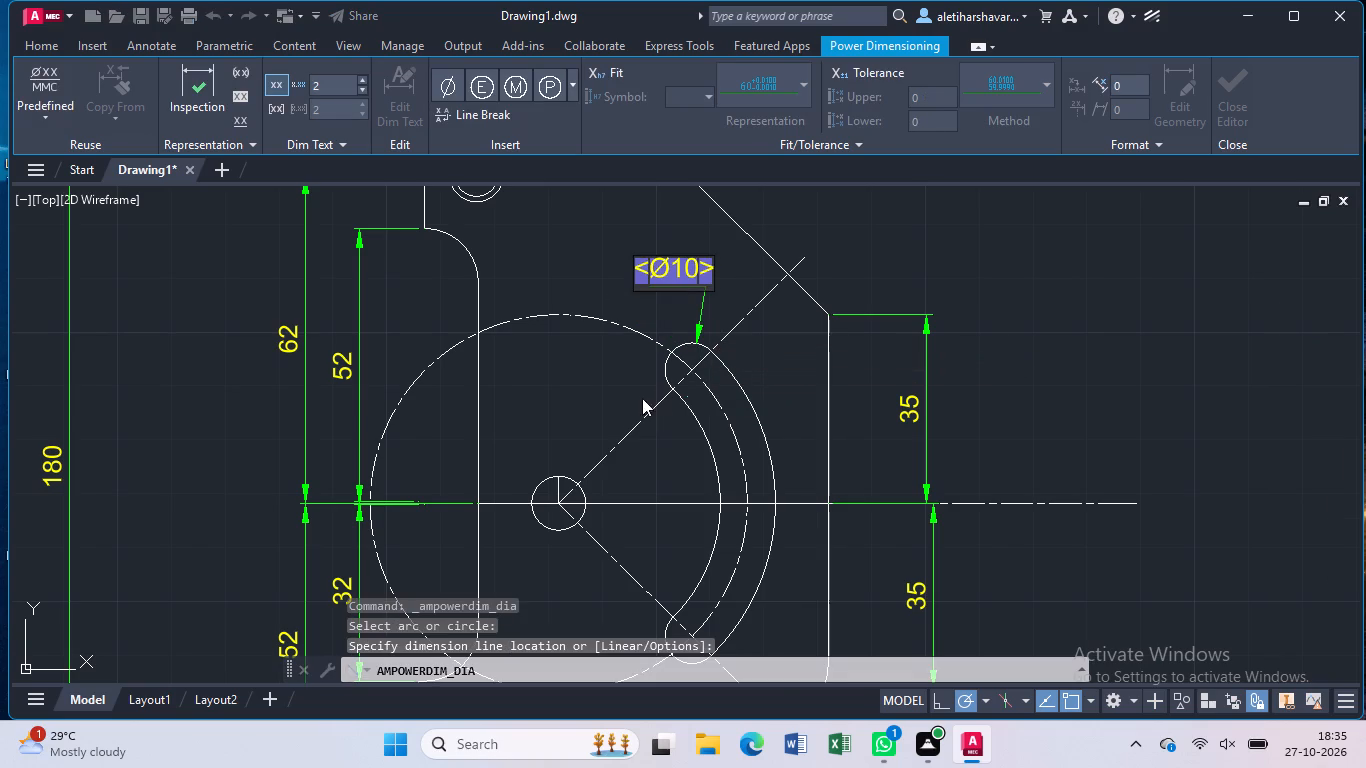
key(Return)
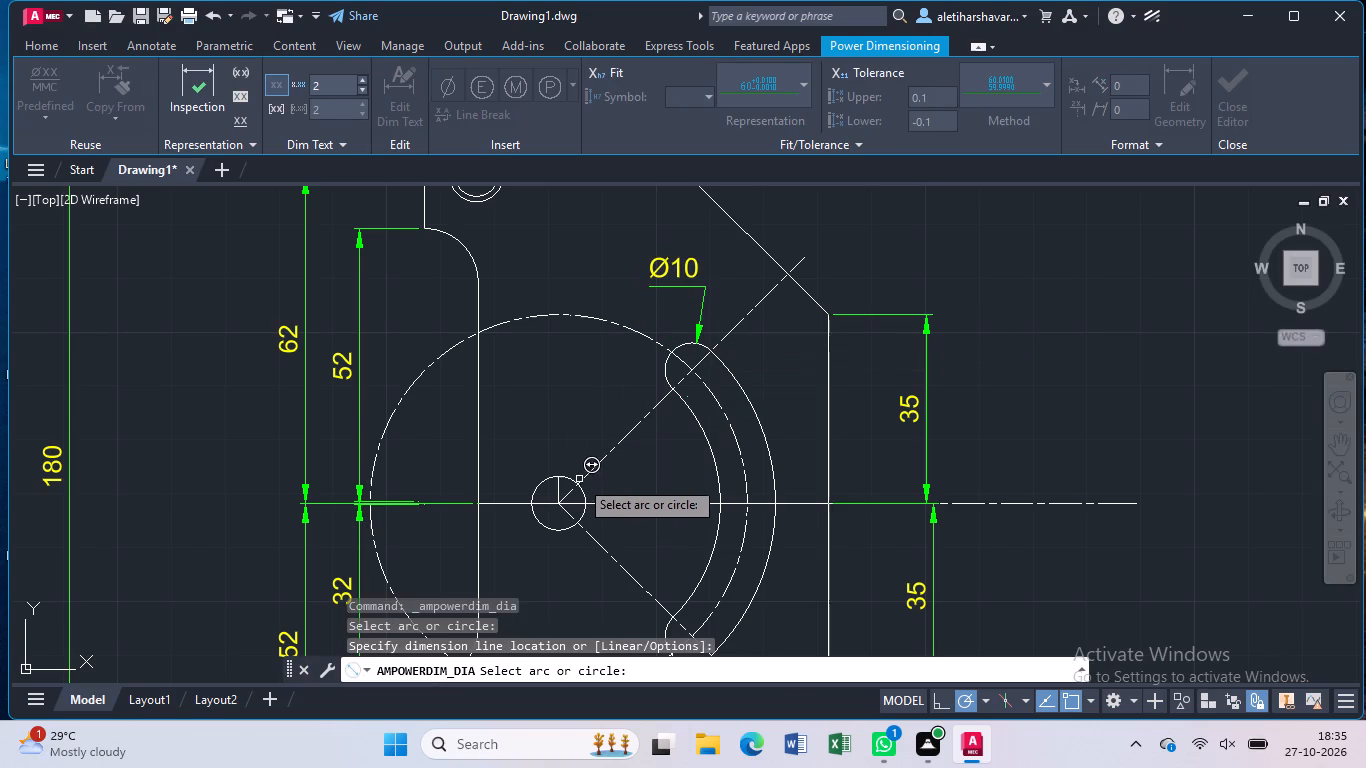
Add a diameter dimension to the small circle at the centre of the dashed reference circle, with its text above it.
click(573, 480)
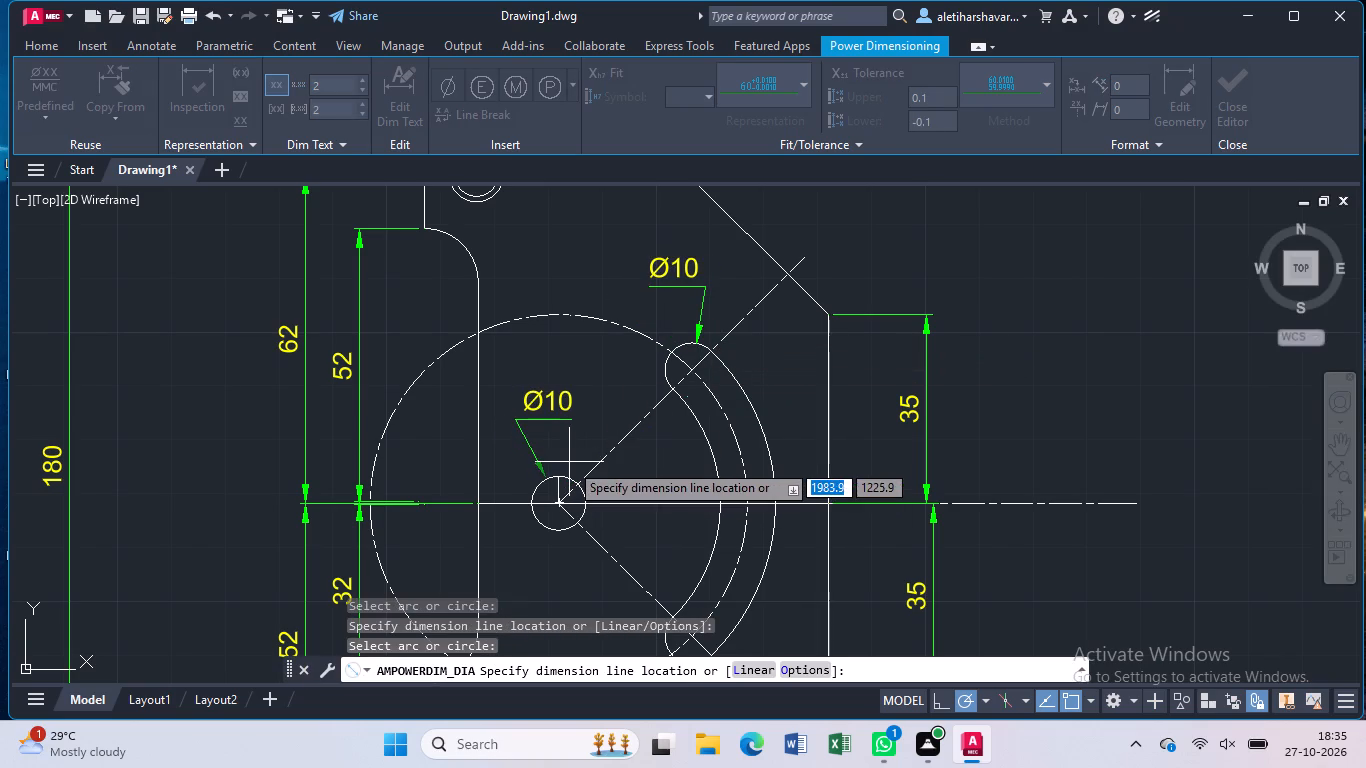
click(569, 462)
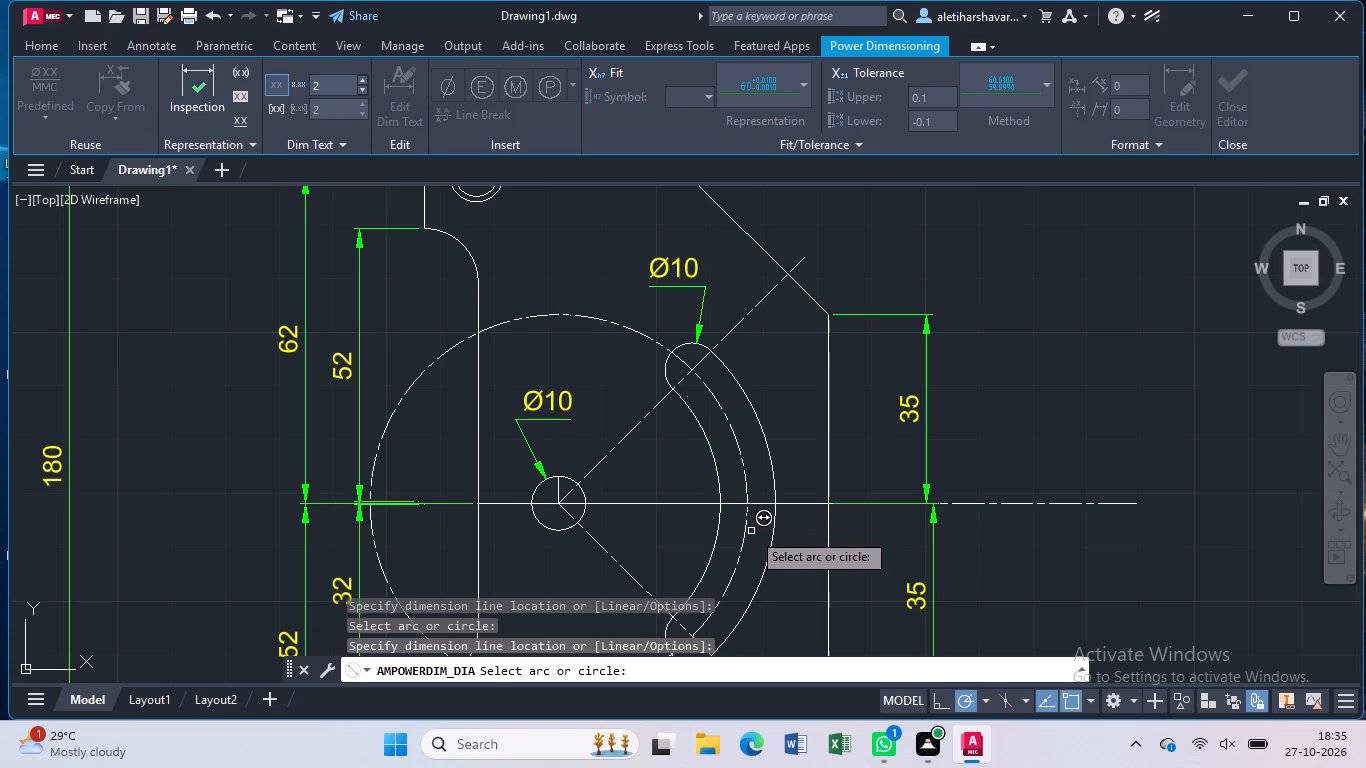
Add a diameter dimension to the curved slot's lower rounded end, with its text below the slot.
scroll(751, 531, down, 1)
middle_drag(749, 577, 746, 418)
scroll(741, 412, up, 1)
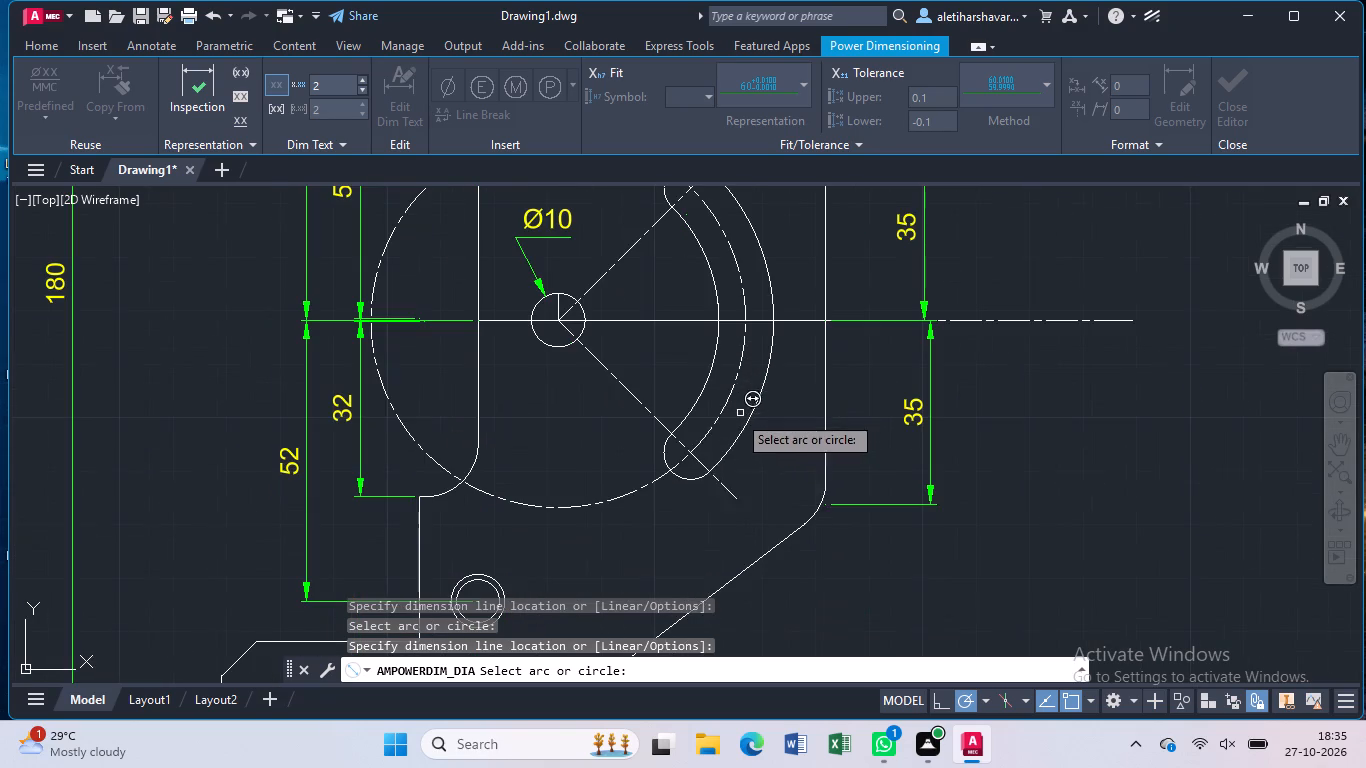
click(688, 480)
click(672, 531)
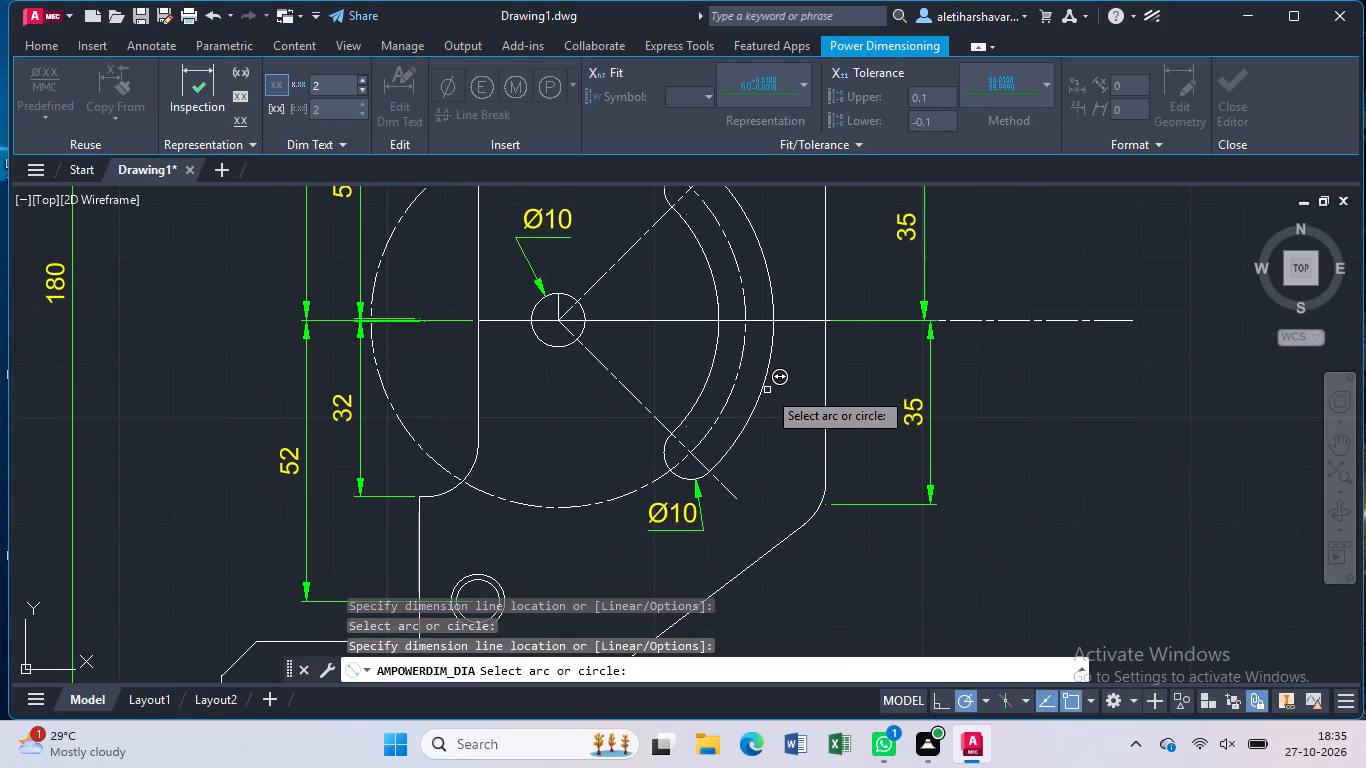
key(Escape)
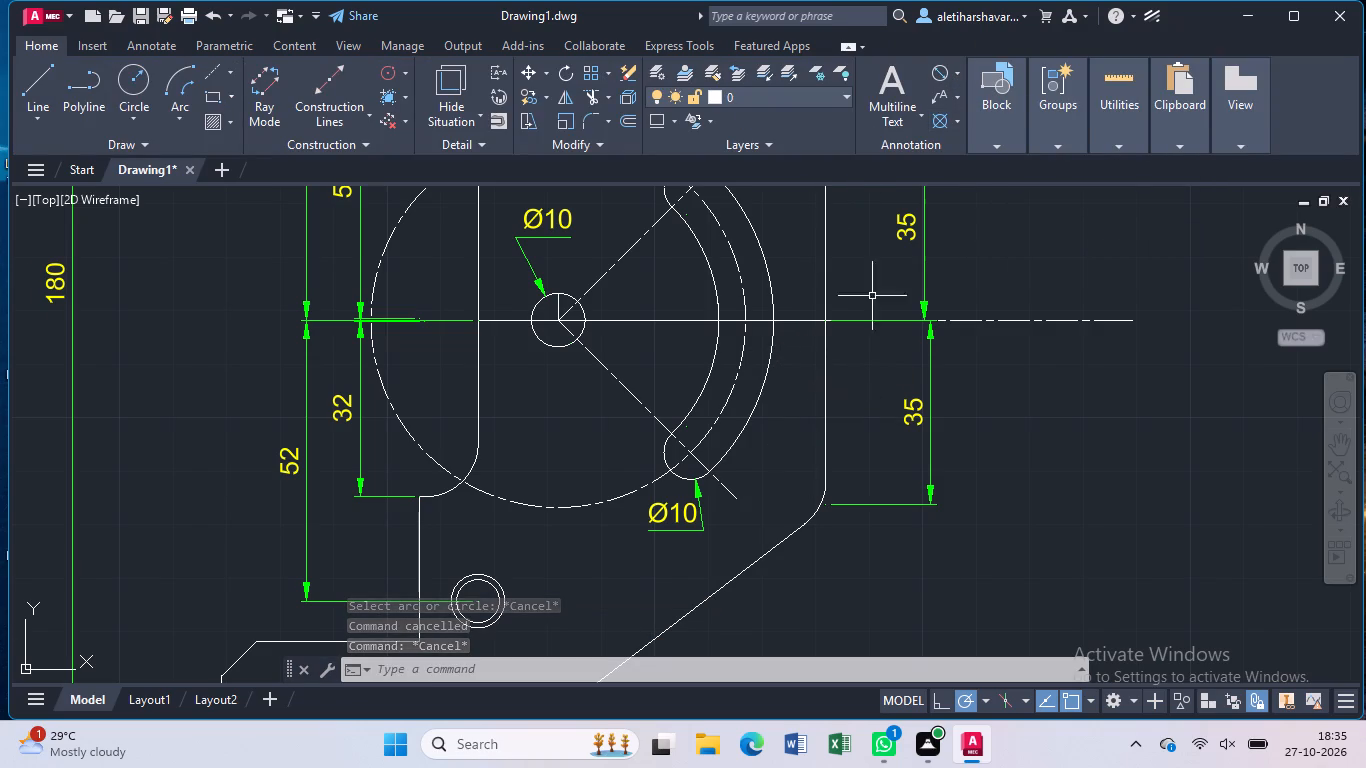
Add a radius dimension to the fillet between the plate's right vertical edge and the lower sloped edge, placed outside the profile.
click(955, 72)
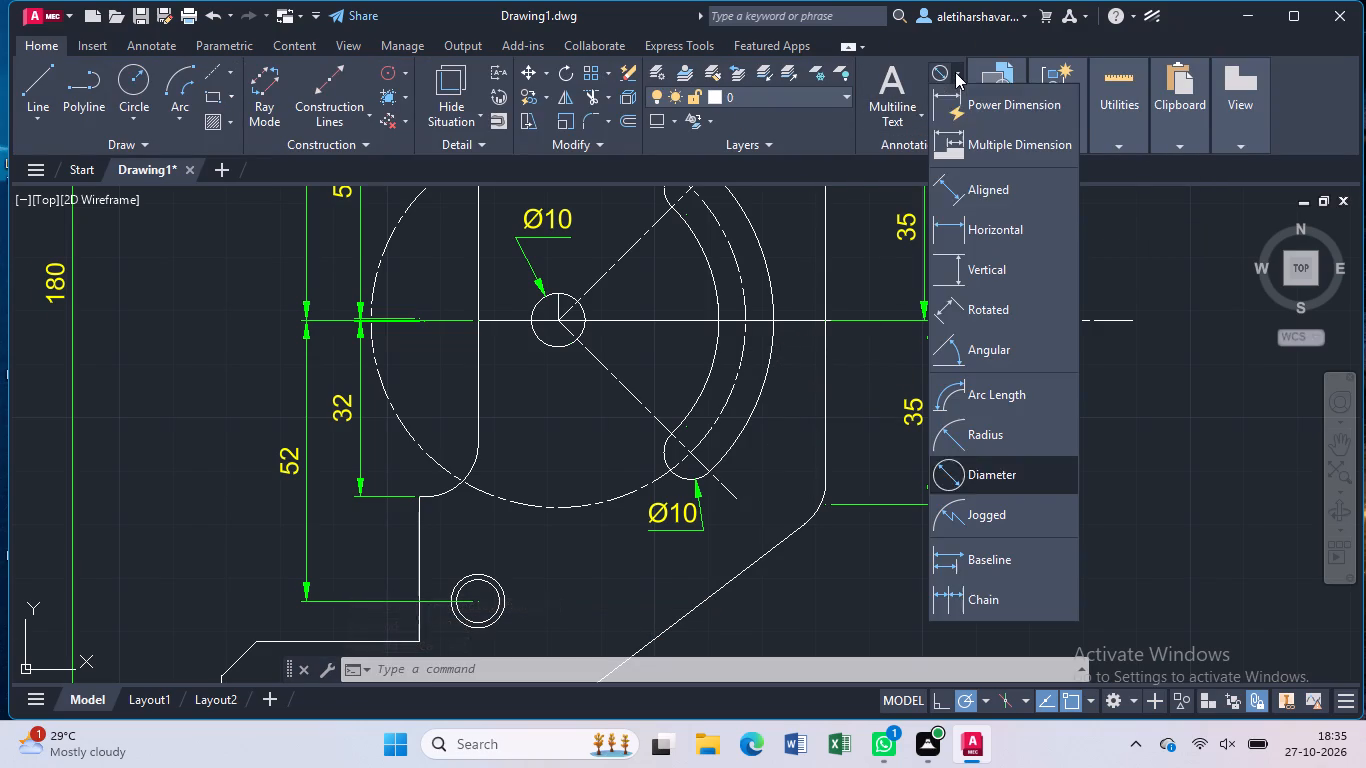
click(973, 427)
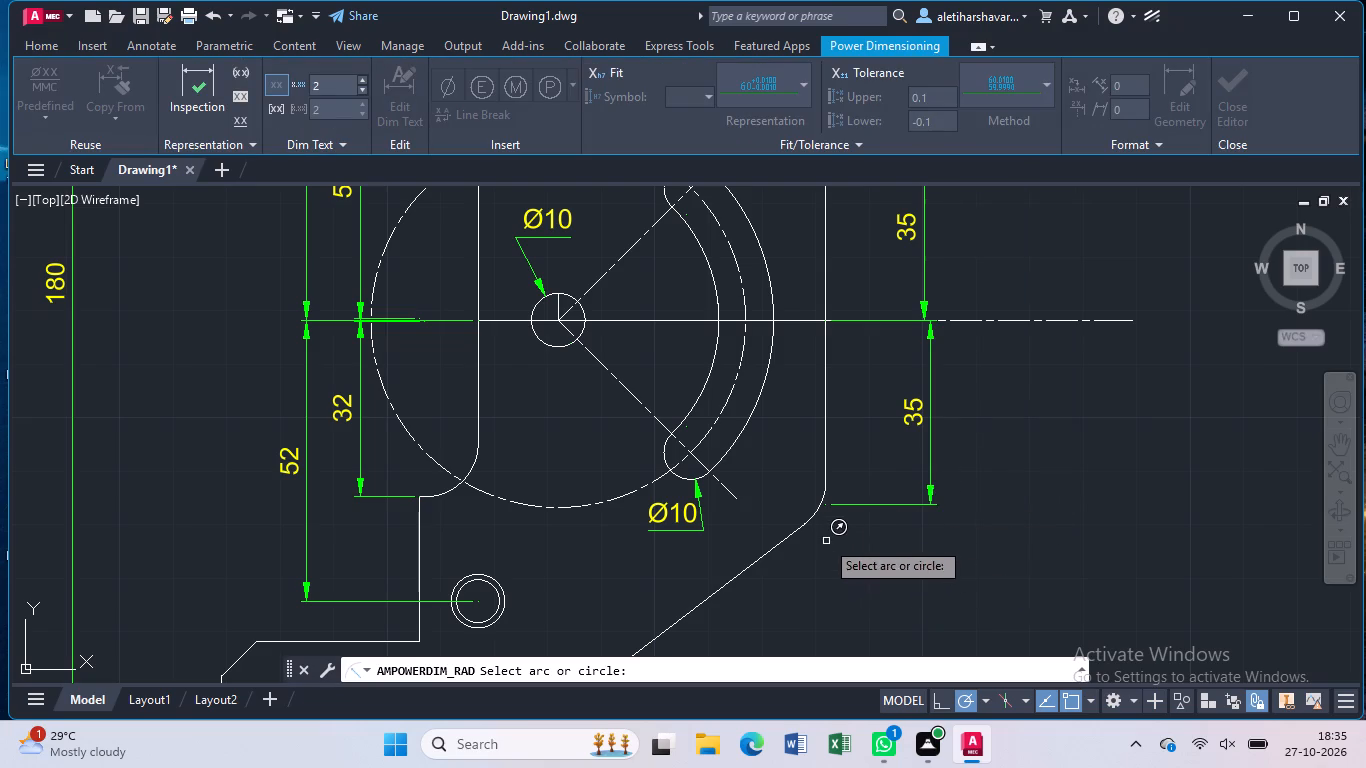
click(817, 512)
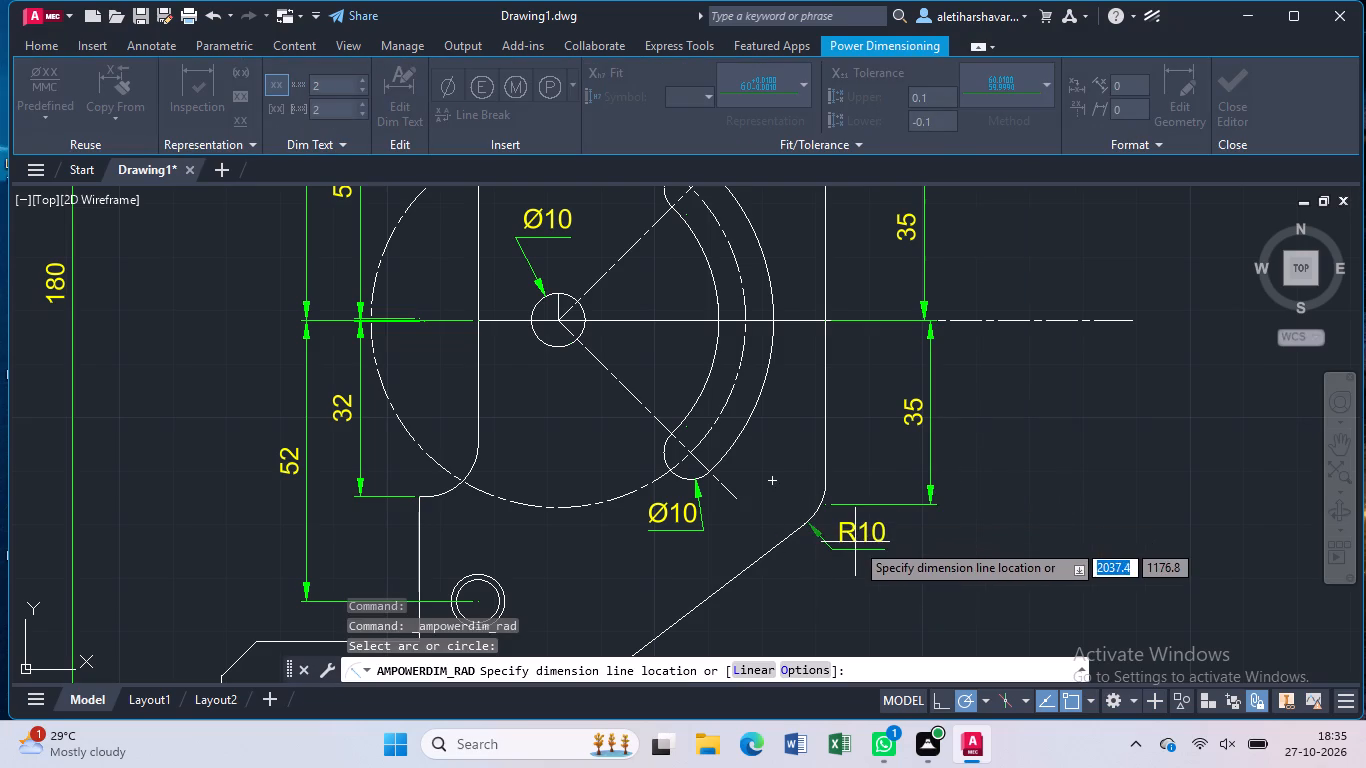
click(855, 542)
key(Return)
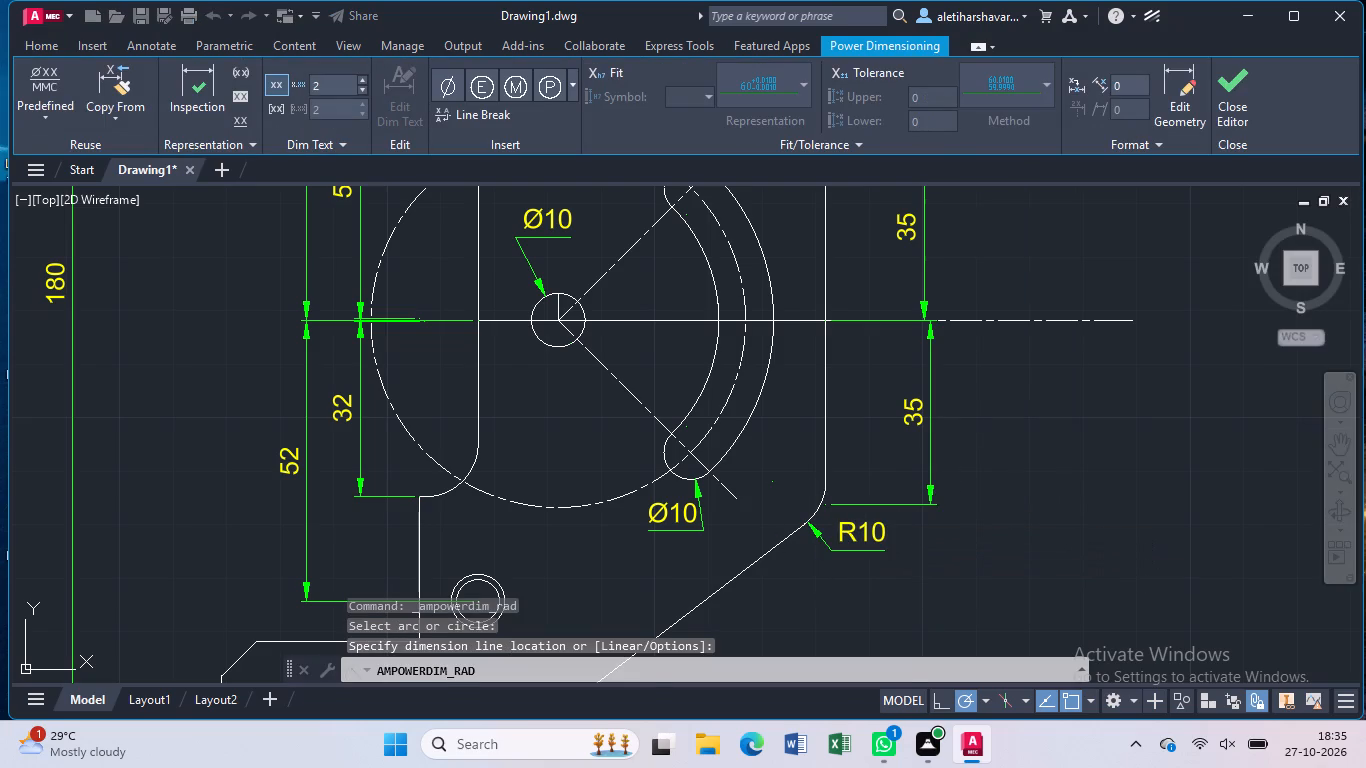
Add a radius dimension to the fillet at the lower end of the recess's vertical edge.
scroll(830, 523, up, 1)
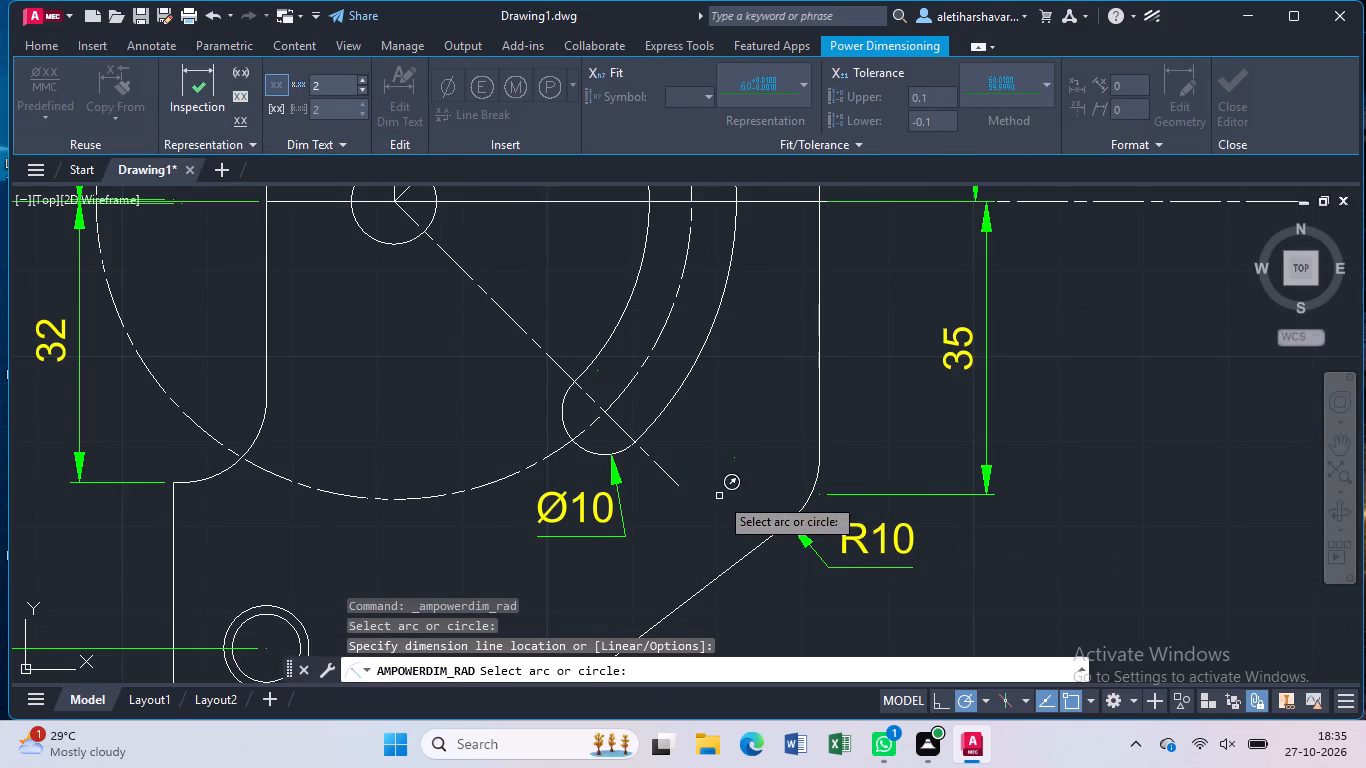
click(251, 444)
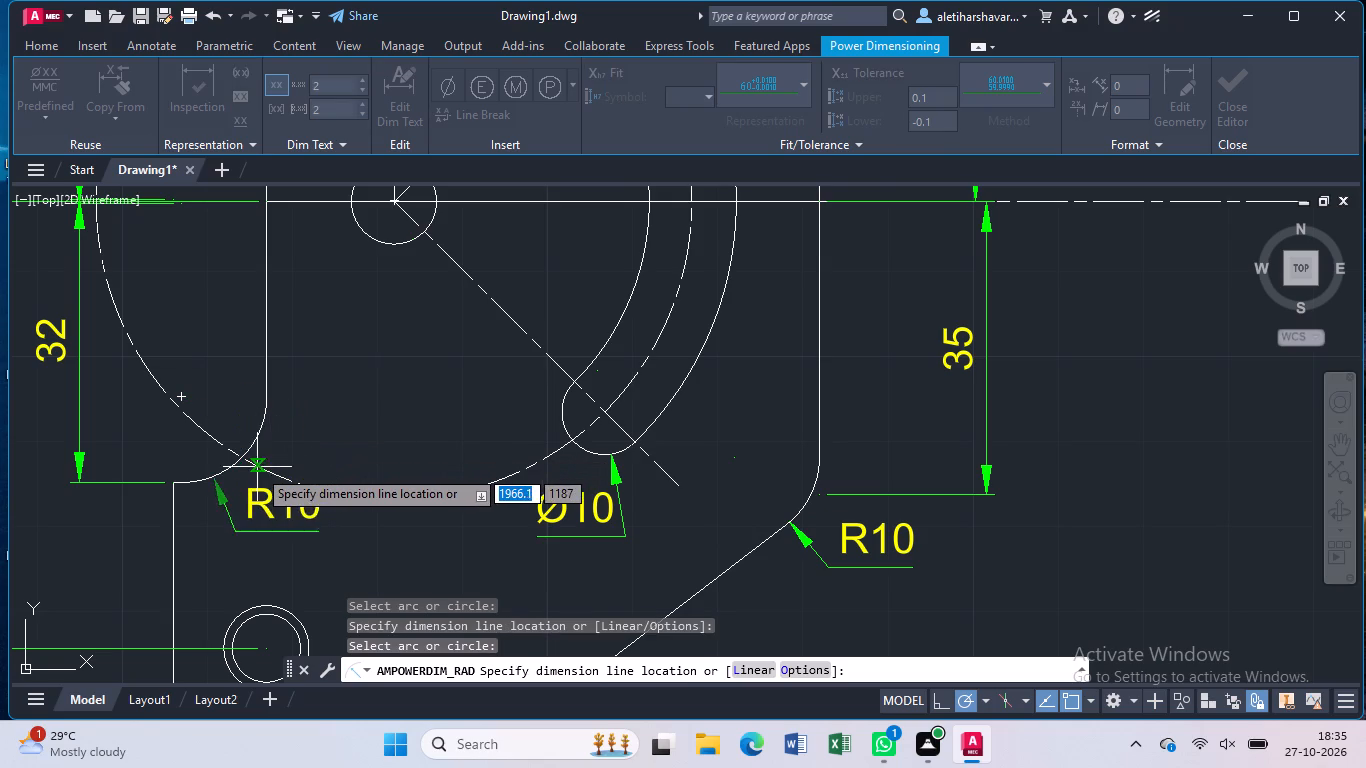
click(254, 469)
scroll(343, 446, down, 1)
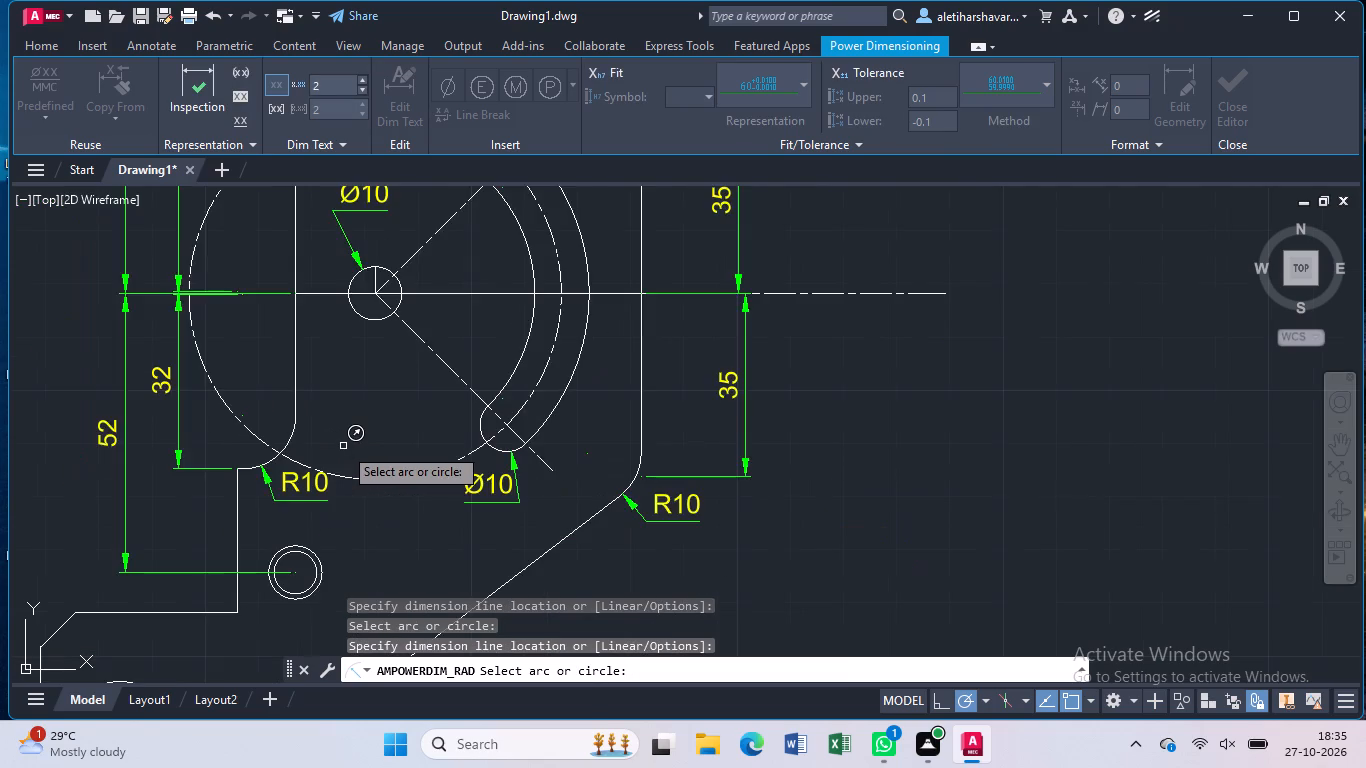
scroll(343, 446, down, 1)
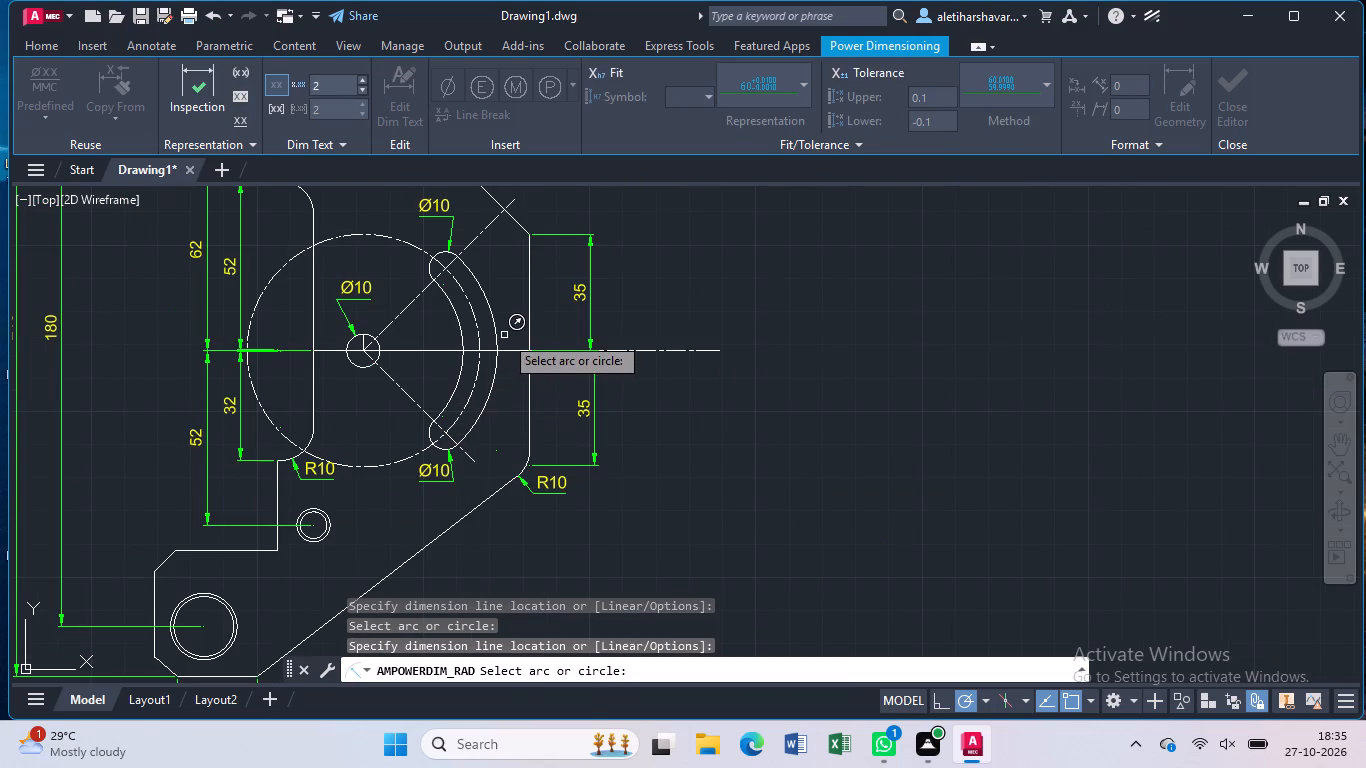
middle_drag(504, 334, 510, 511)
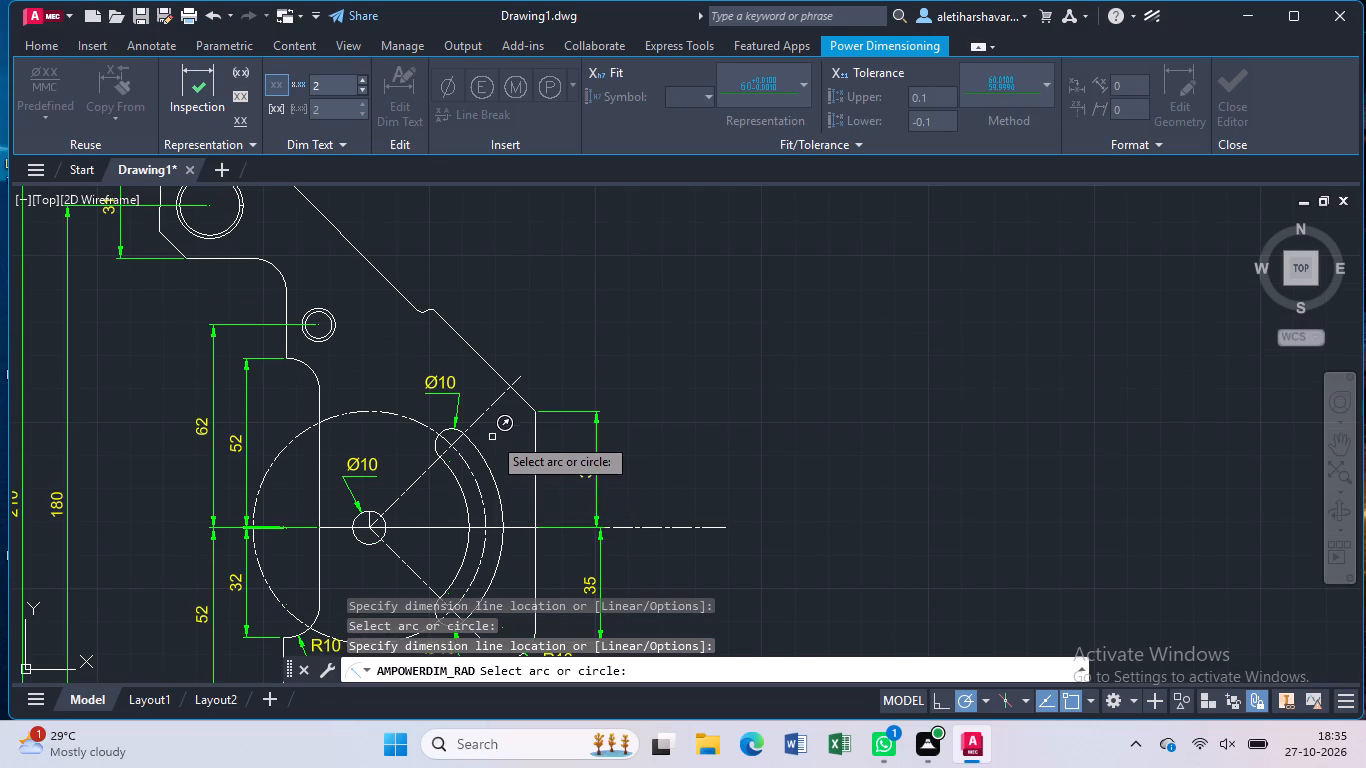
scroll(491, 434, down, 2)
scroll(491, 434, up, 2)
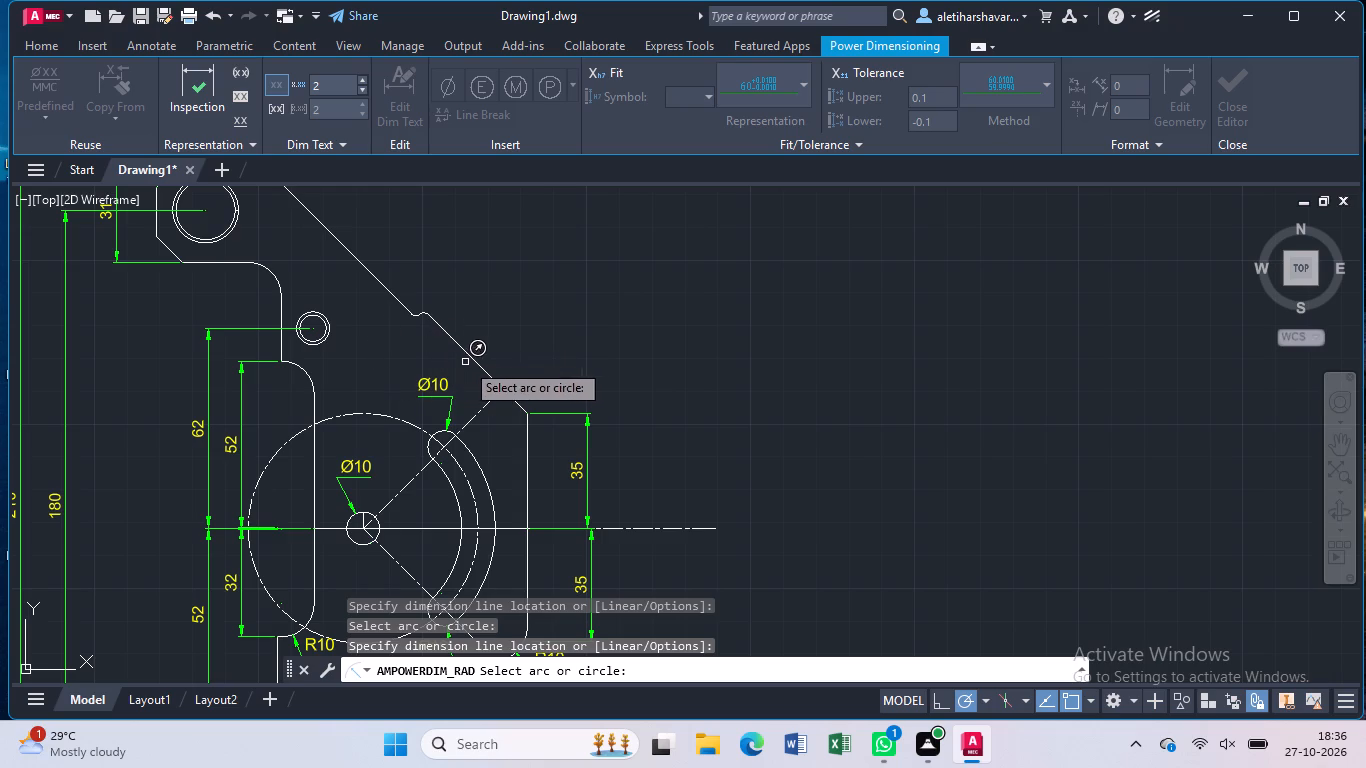
Add an angular dimension between the plate's upper sloped edge and right vertical edge, with its arc above their shared corner.
key(Escape)
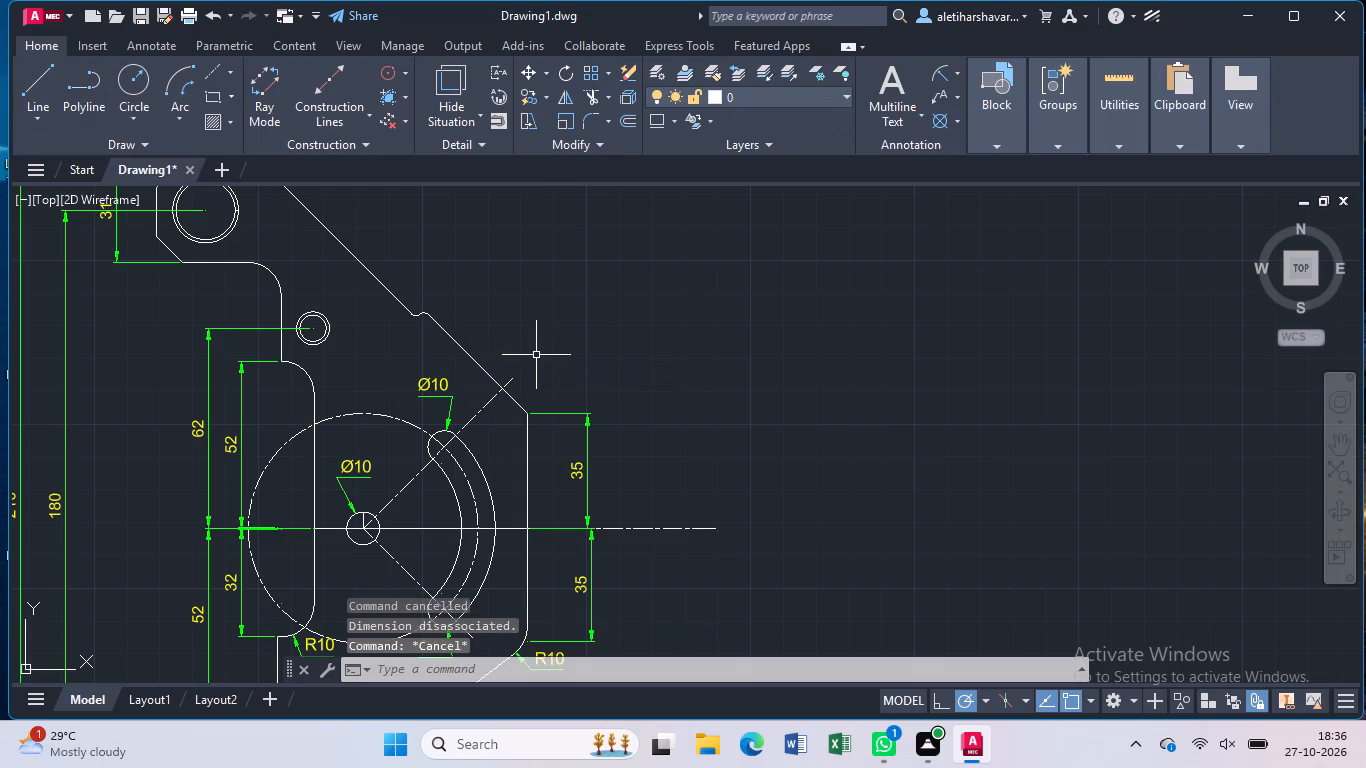
click(955, 70)
click(987, 345)
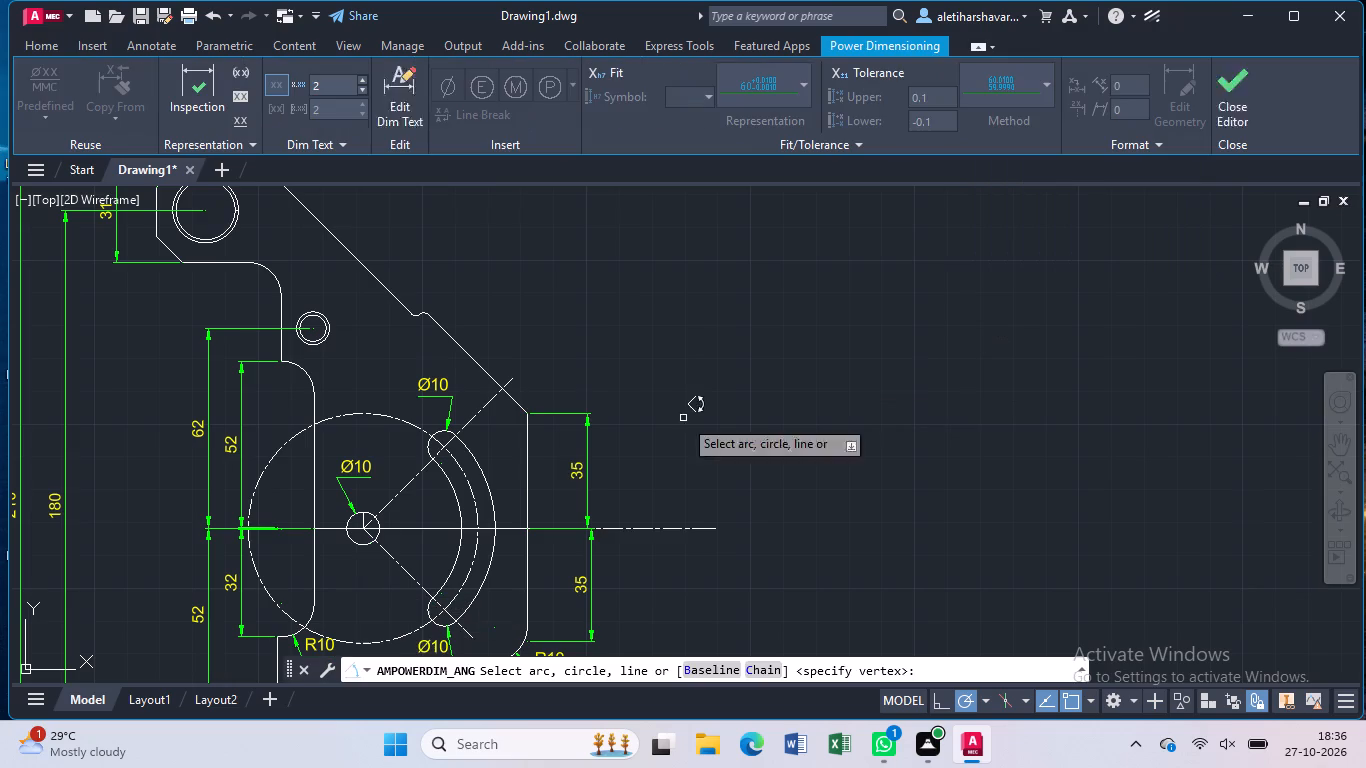
scroll(512, 410, up, 2)
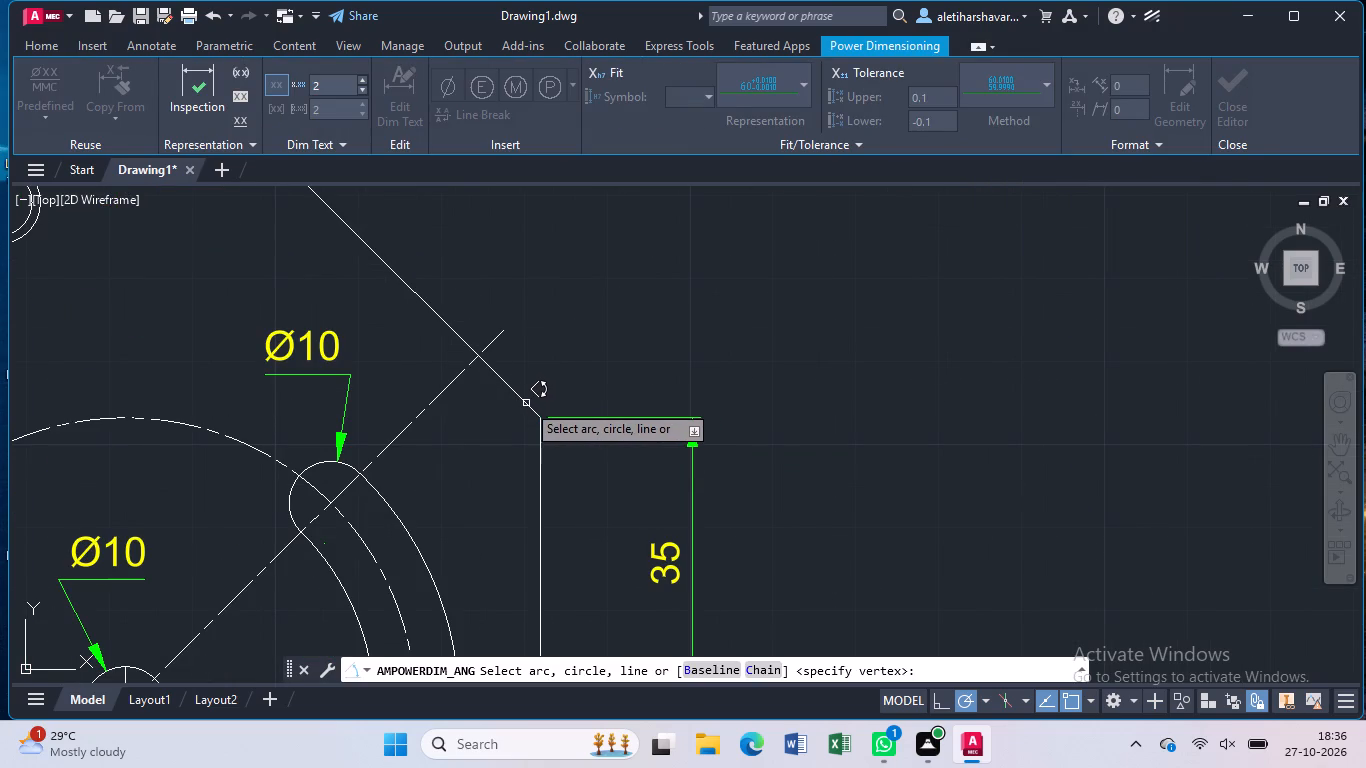
click(526, 403)
click(540, 445)
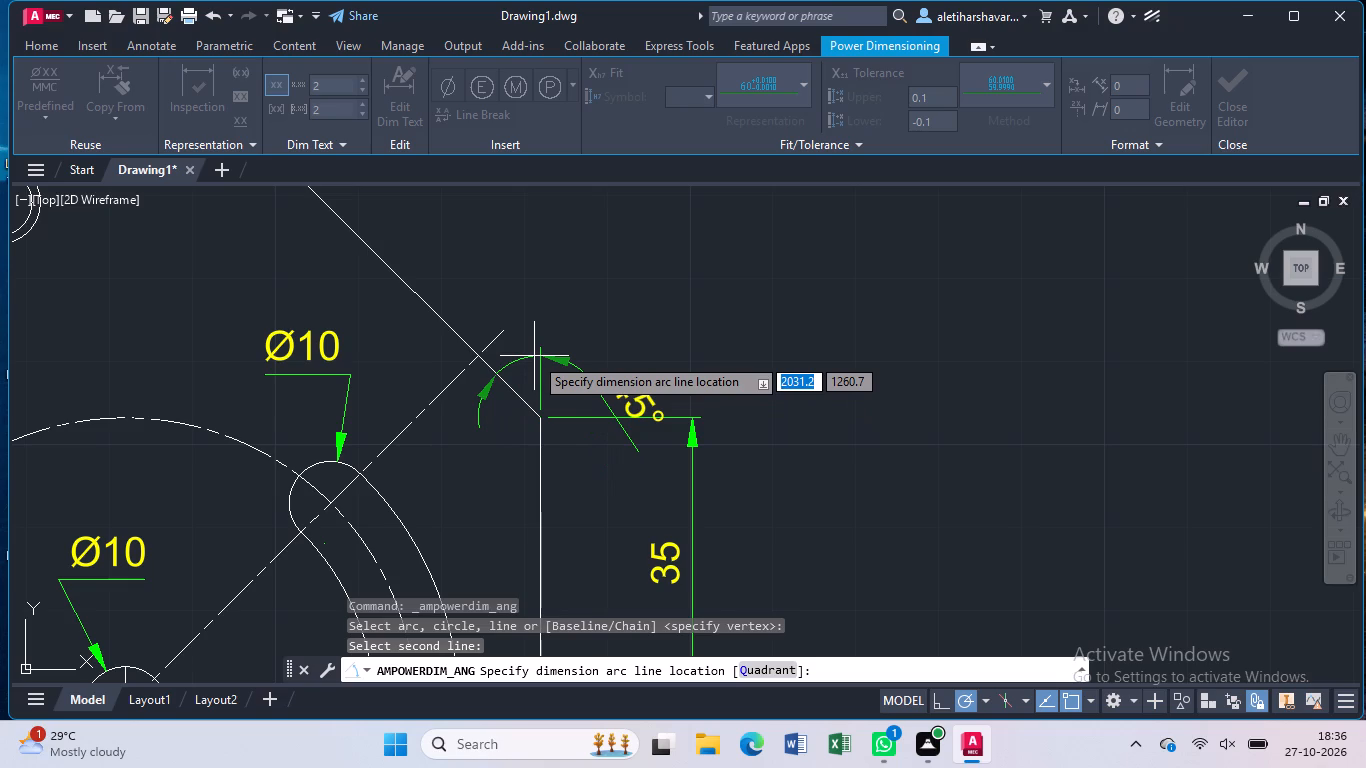
click(534, 356)
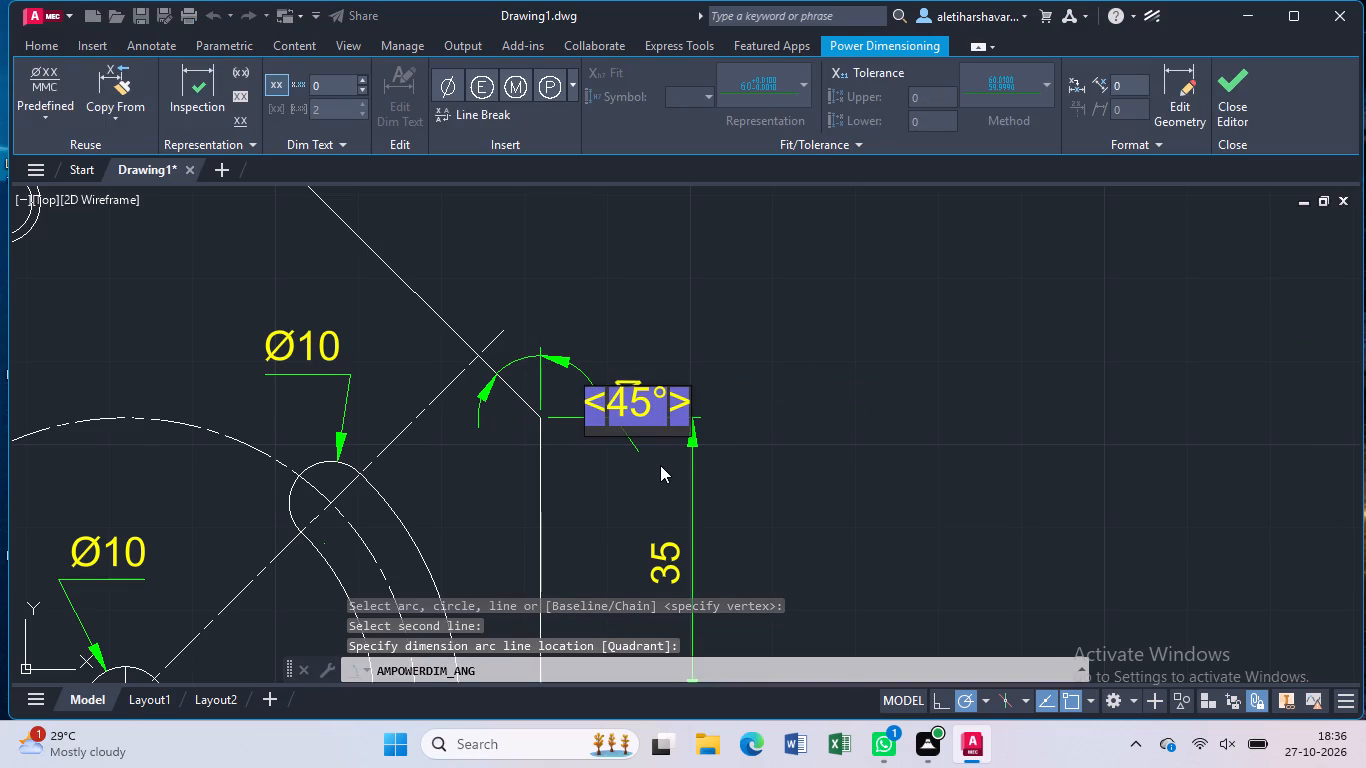
key(Return)
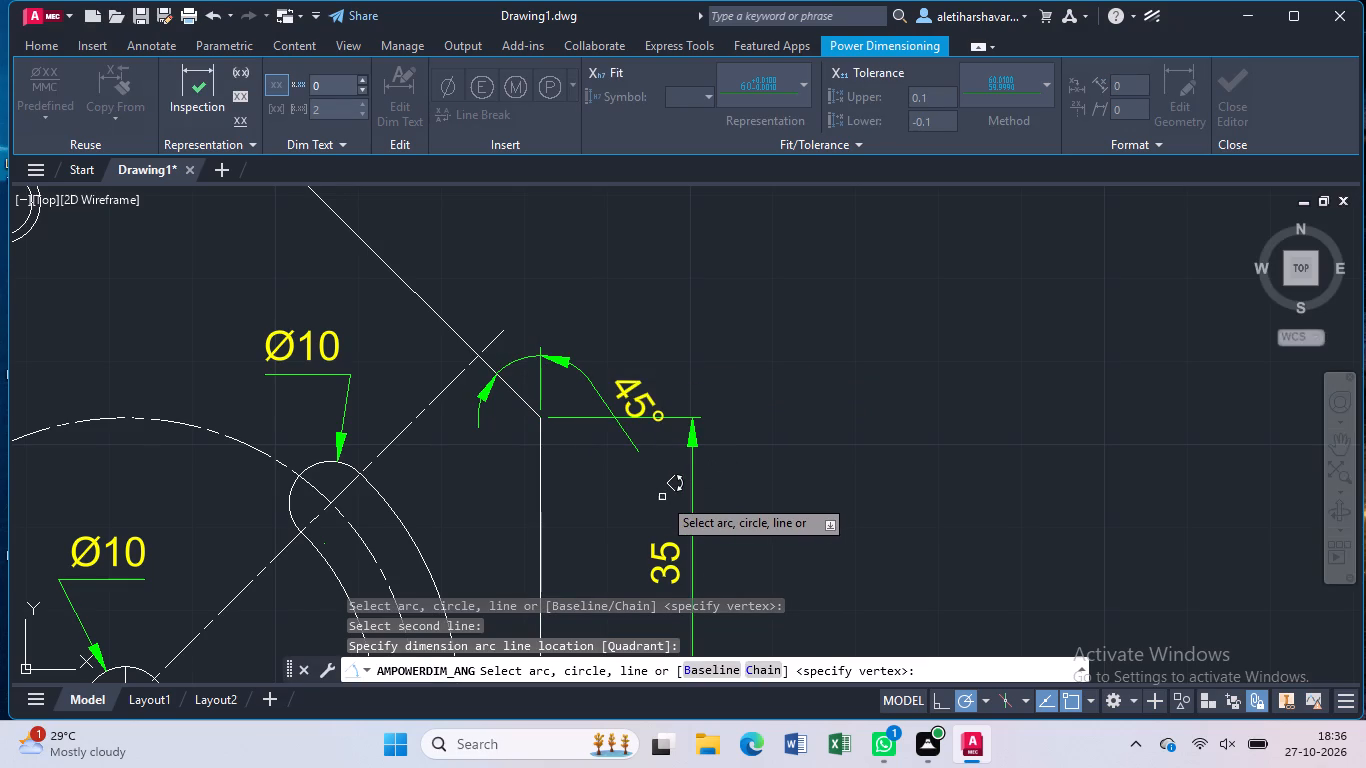
Add an angular dimension between the horizontal centreline and the upper dashed diagonal through the curved slot, with its arc just outside the slot.
scroll(660, 498, down, 1)
middle_drag(632, 513, 671, 317)
middle_drag(642, 483, 689, 412)
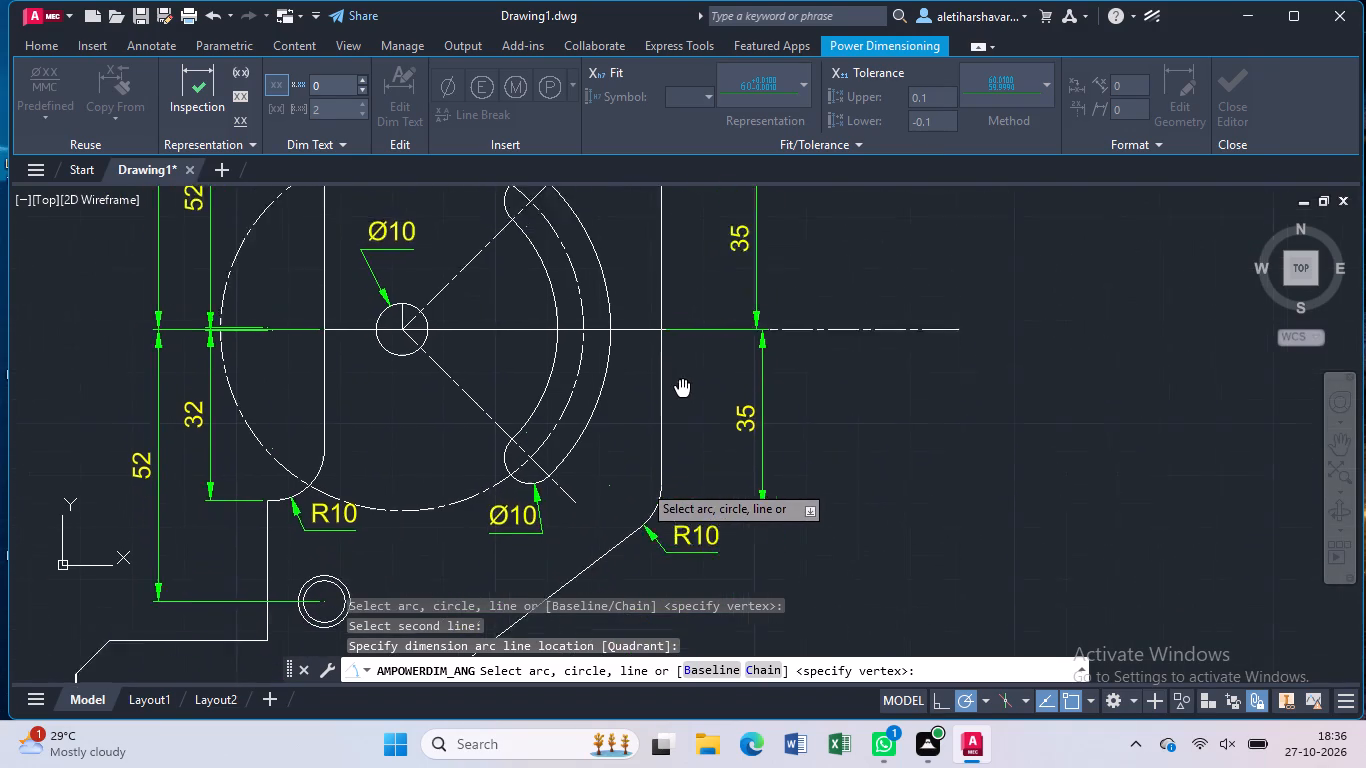
middle_drag(689, 412, 726, 442)
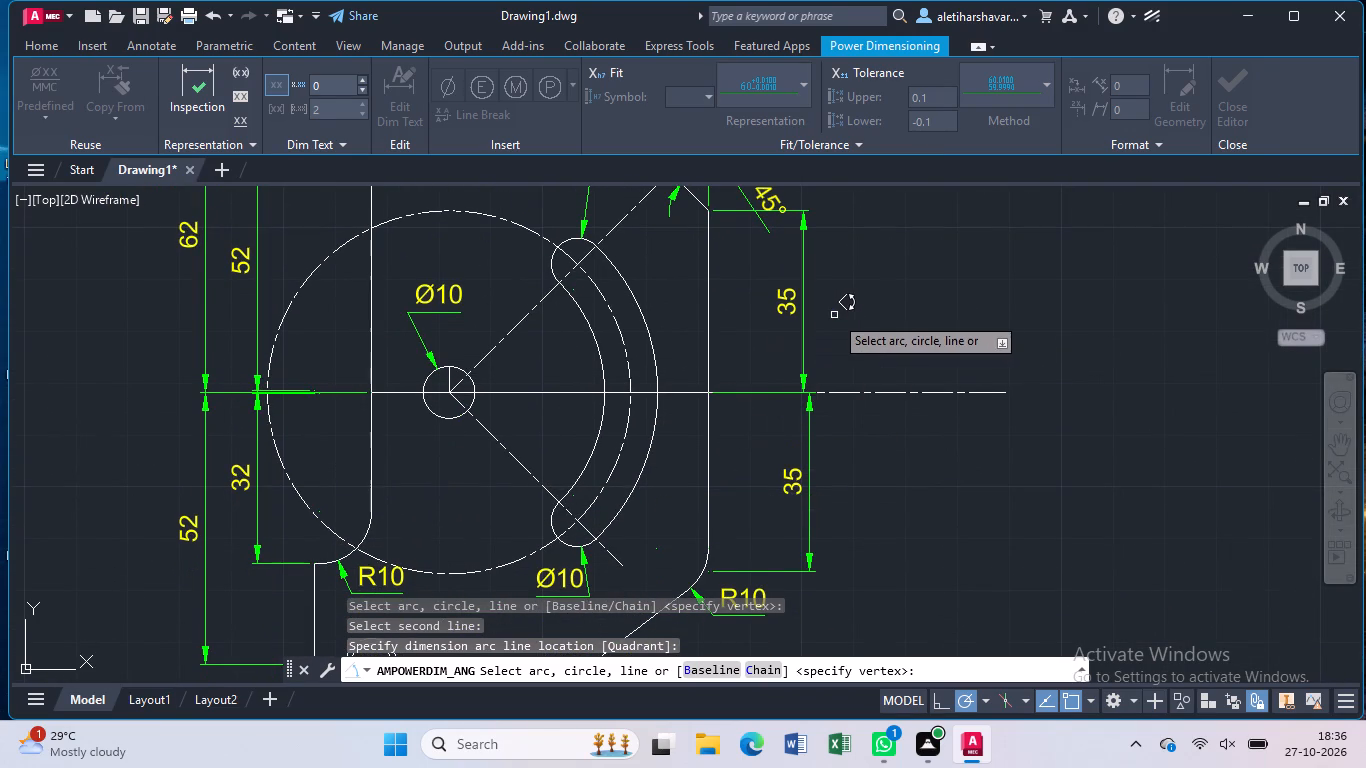
key(Escape)
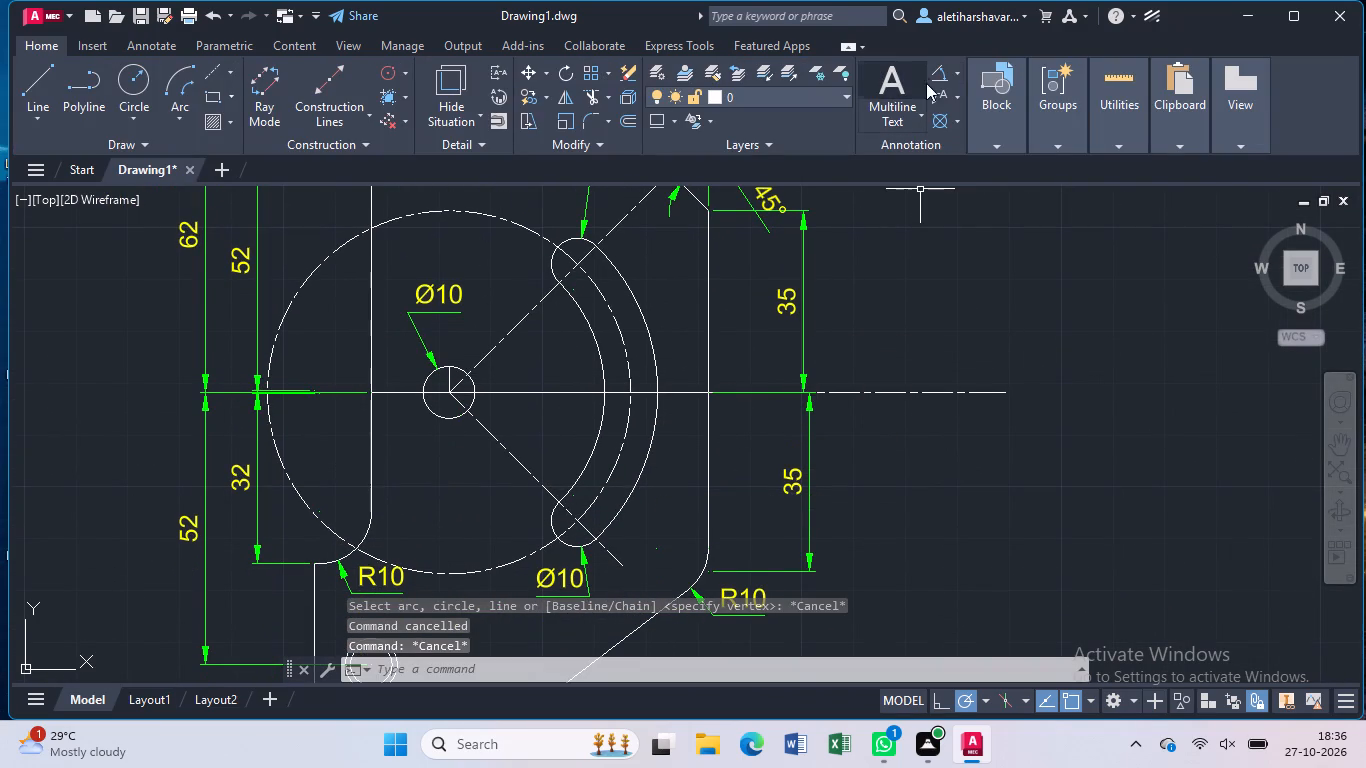
click(932, 71)
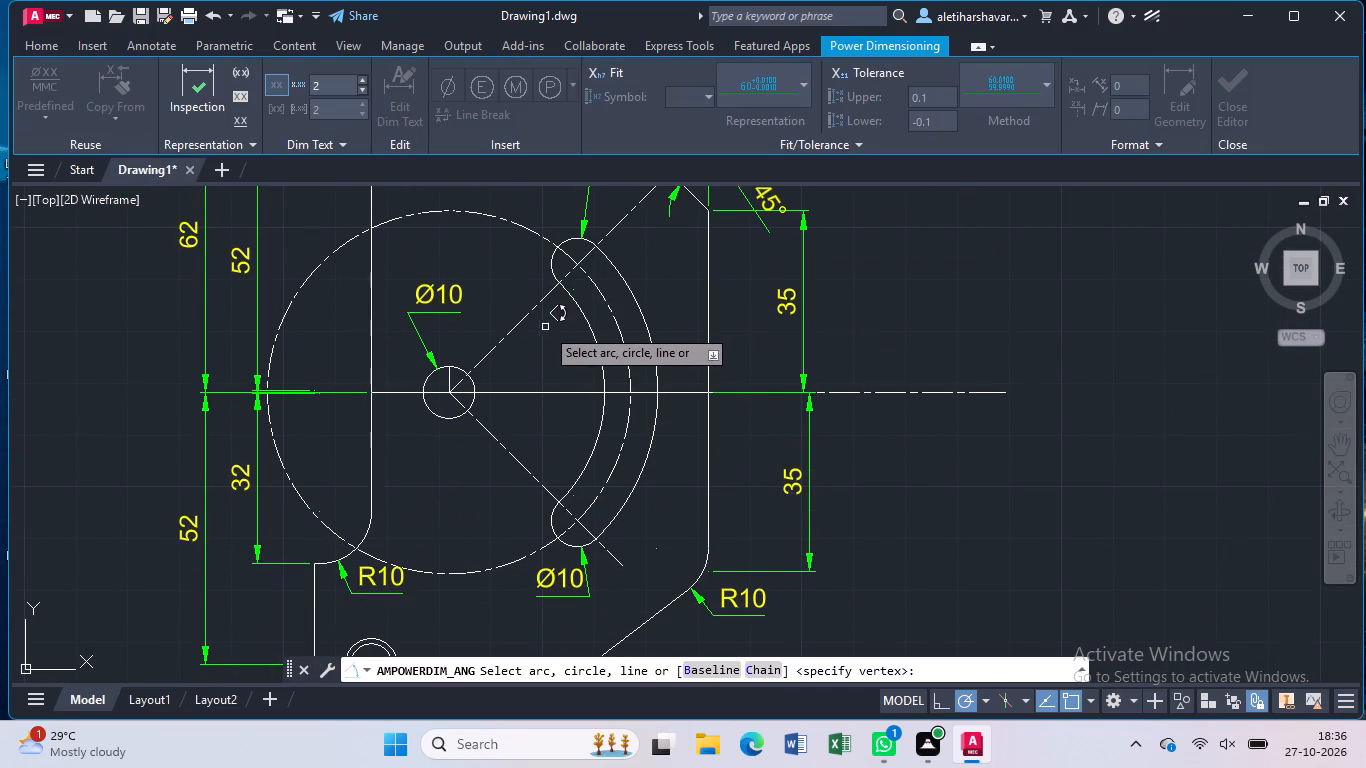
click(609, 238)
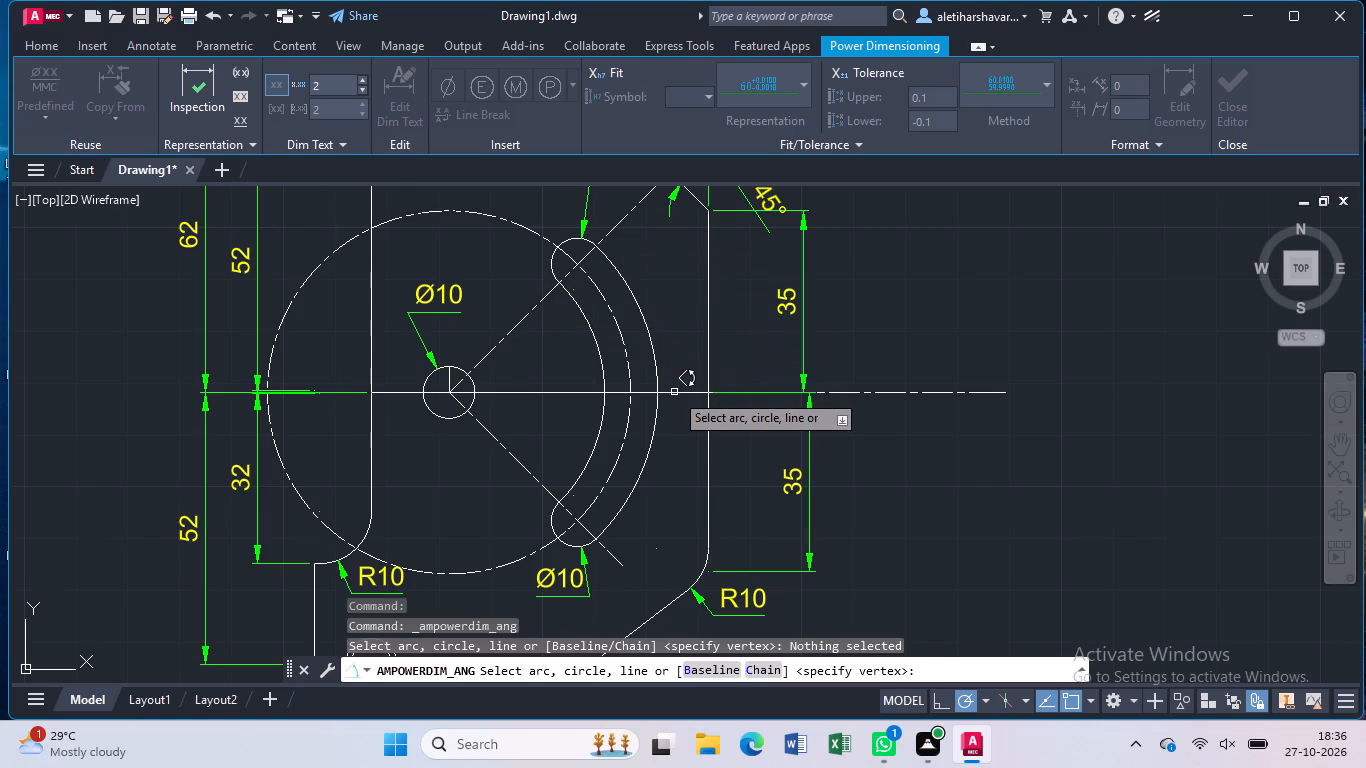
click(674, 392)
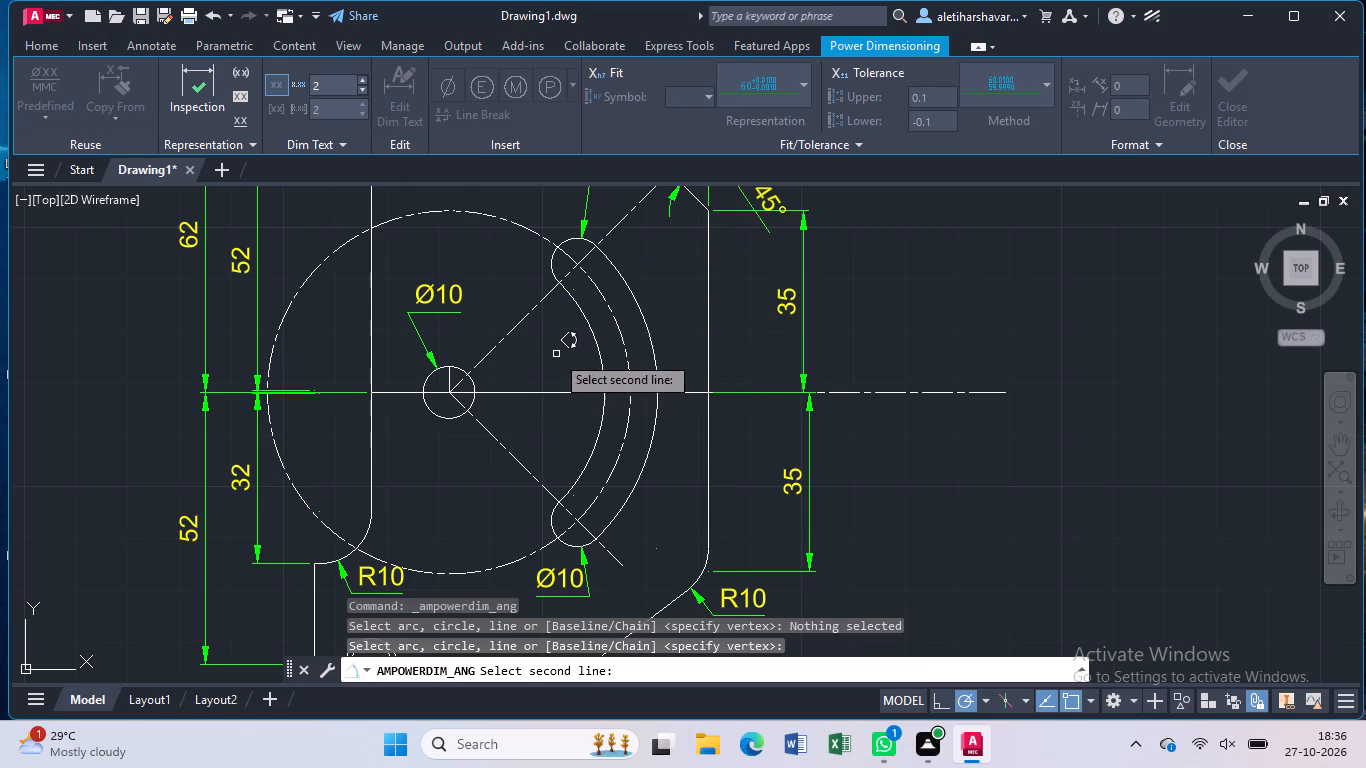
click(522, 324)
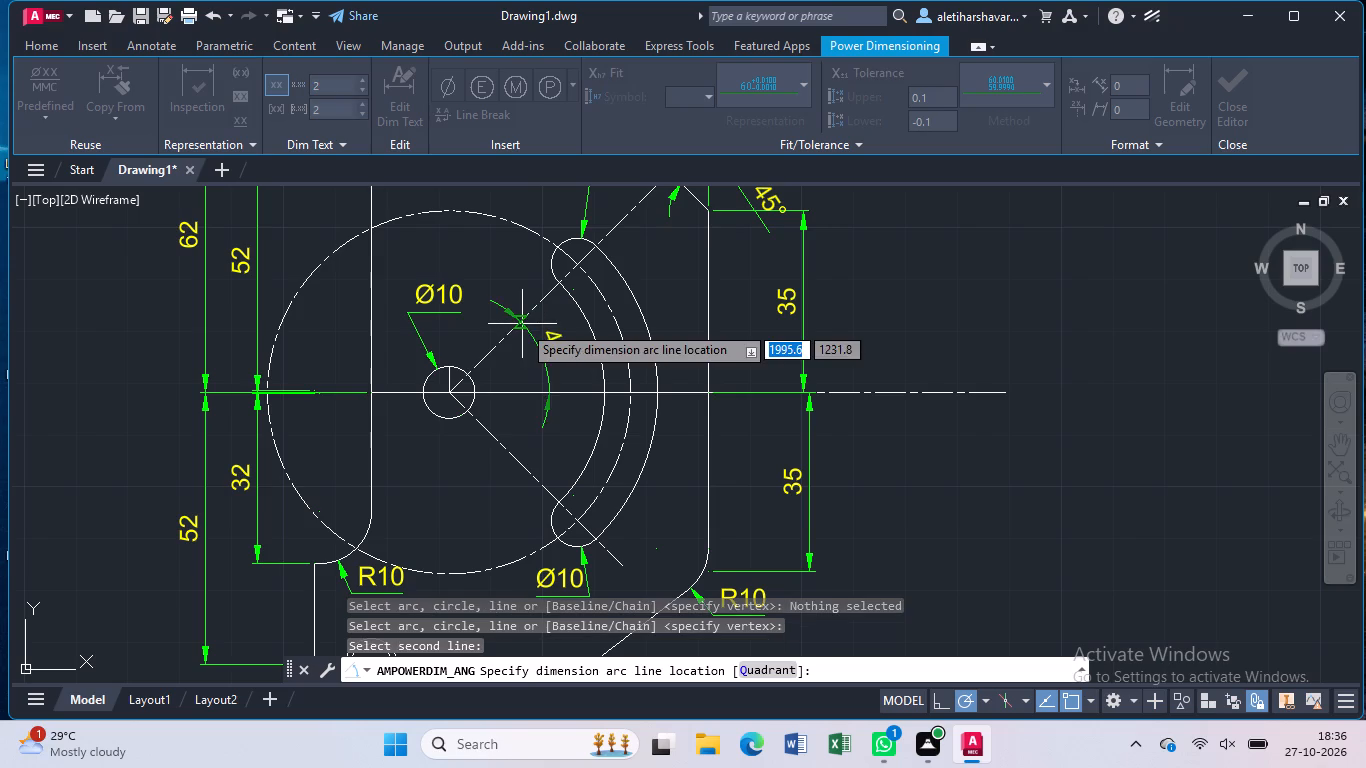
click(668, 335)
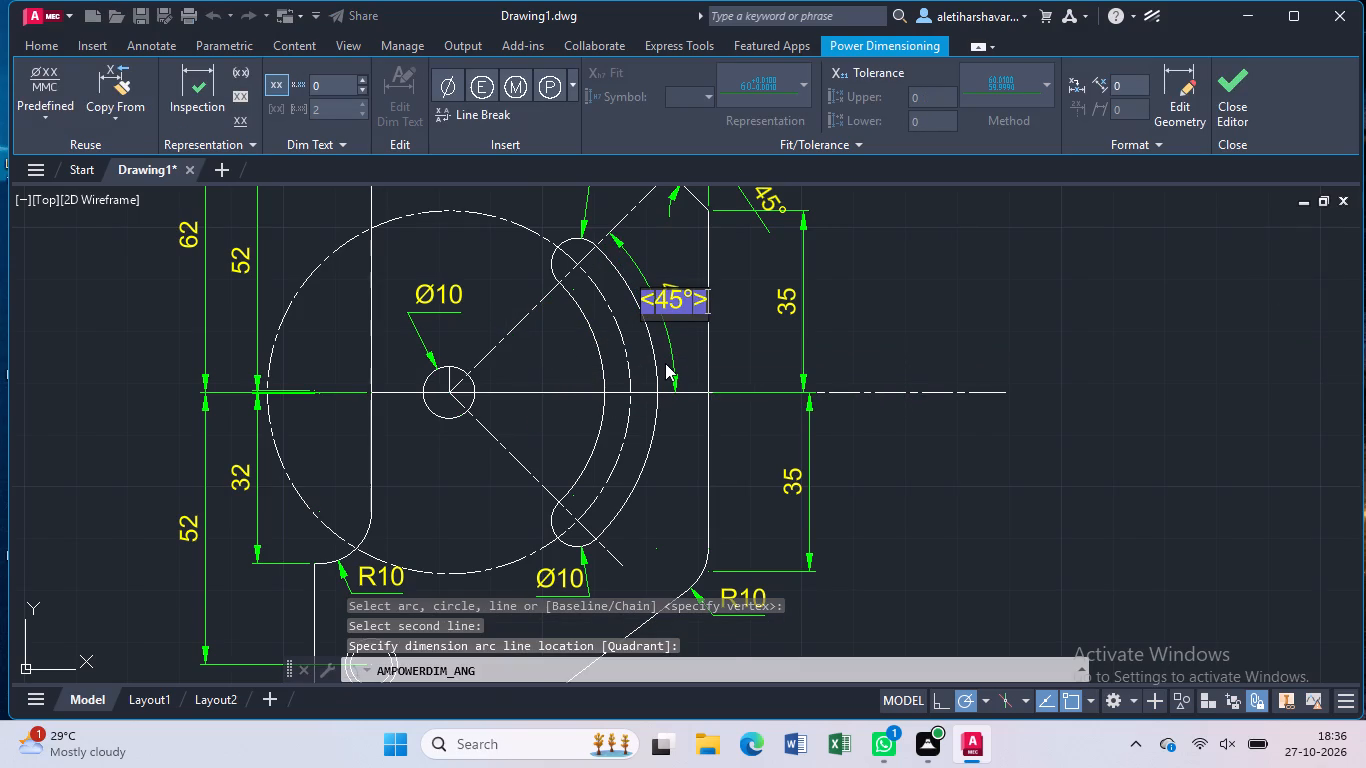
key(Return)
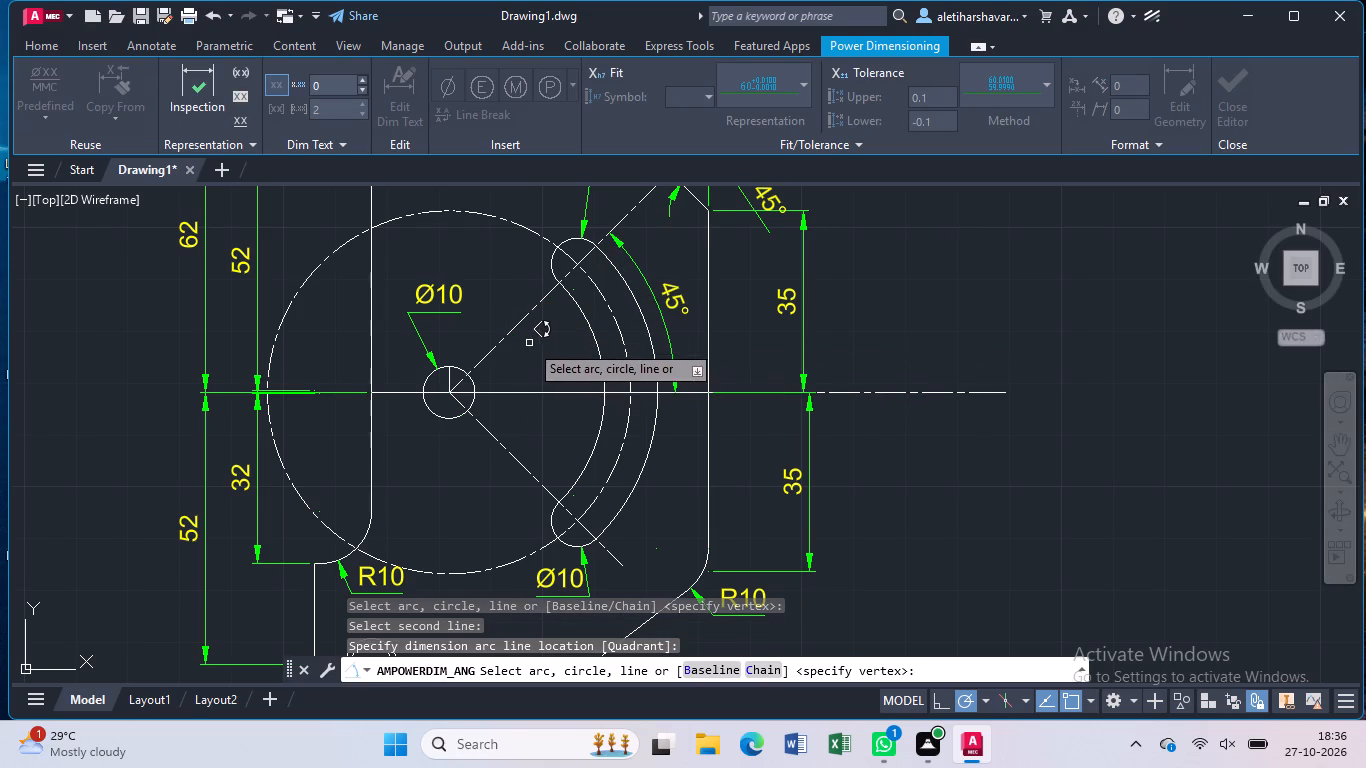
Add an angular dimension between the two dashed diagonals through the slot's ends, with its arc crossing outside the plate's right vertical edge.
click(501, 339)
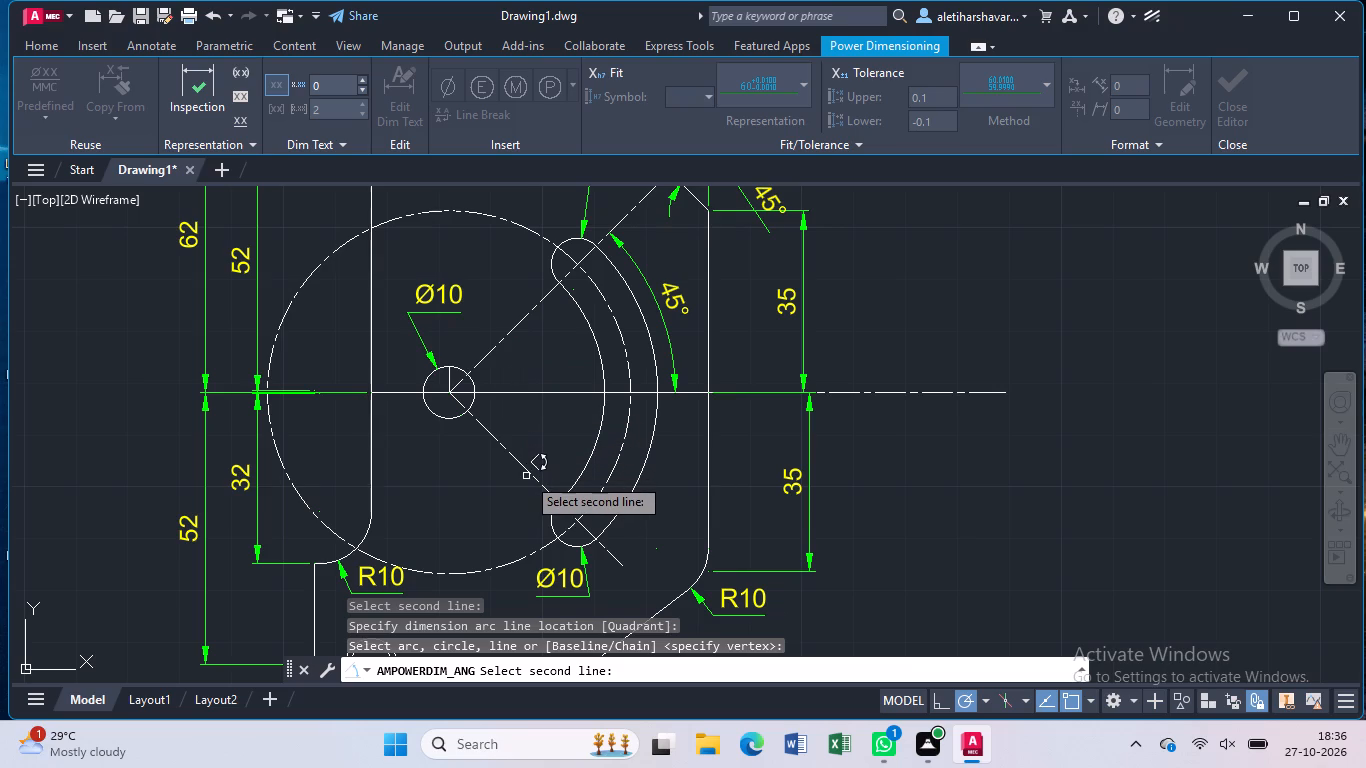
click(529, 476)
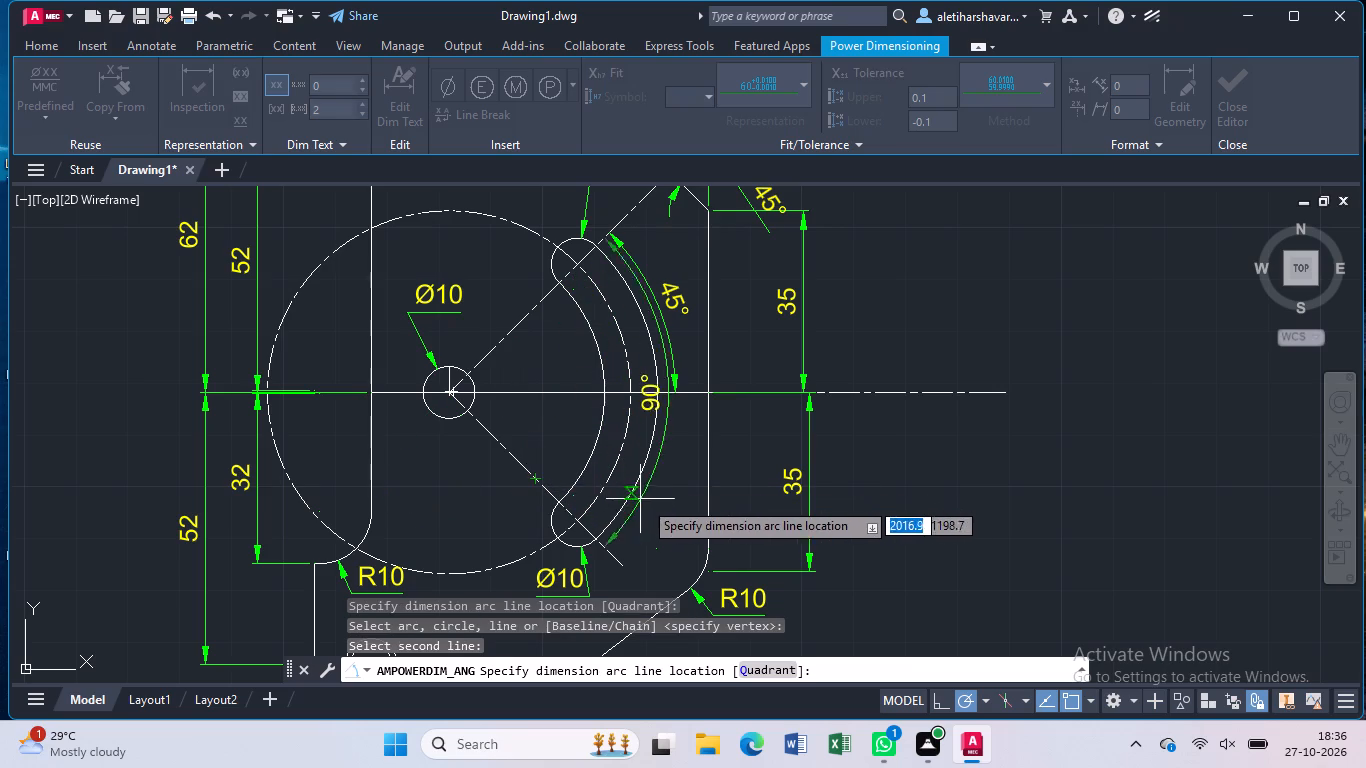
click(714, 517)
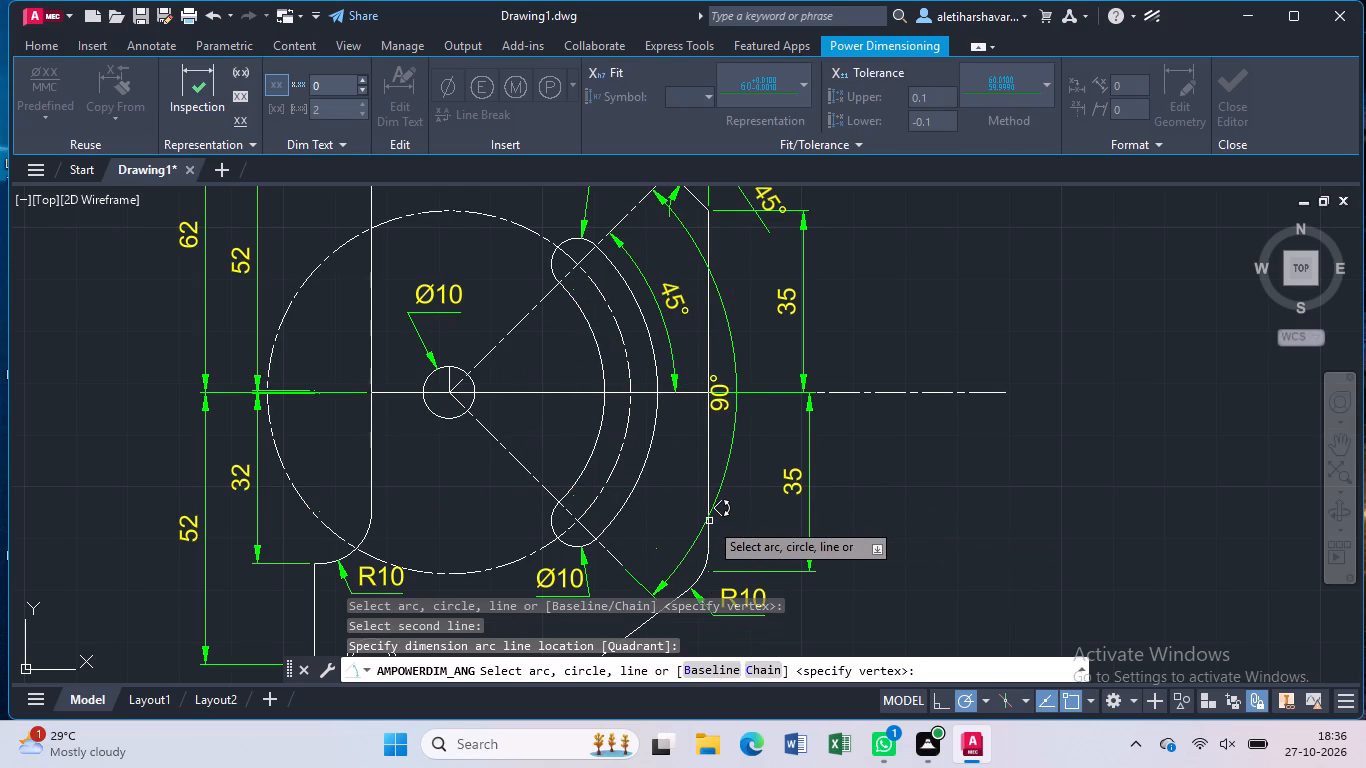
key(Escape)
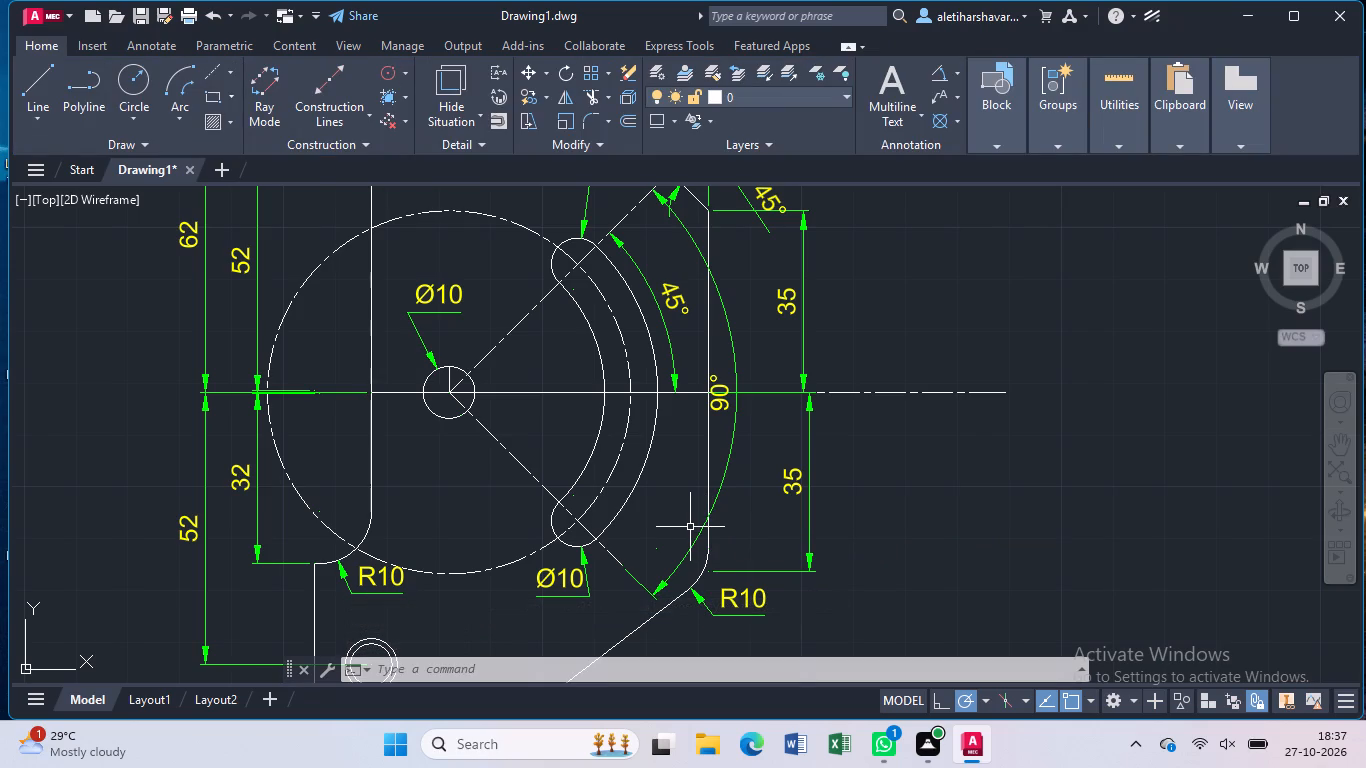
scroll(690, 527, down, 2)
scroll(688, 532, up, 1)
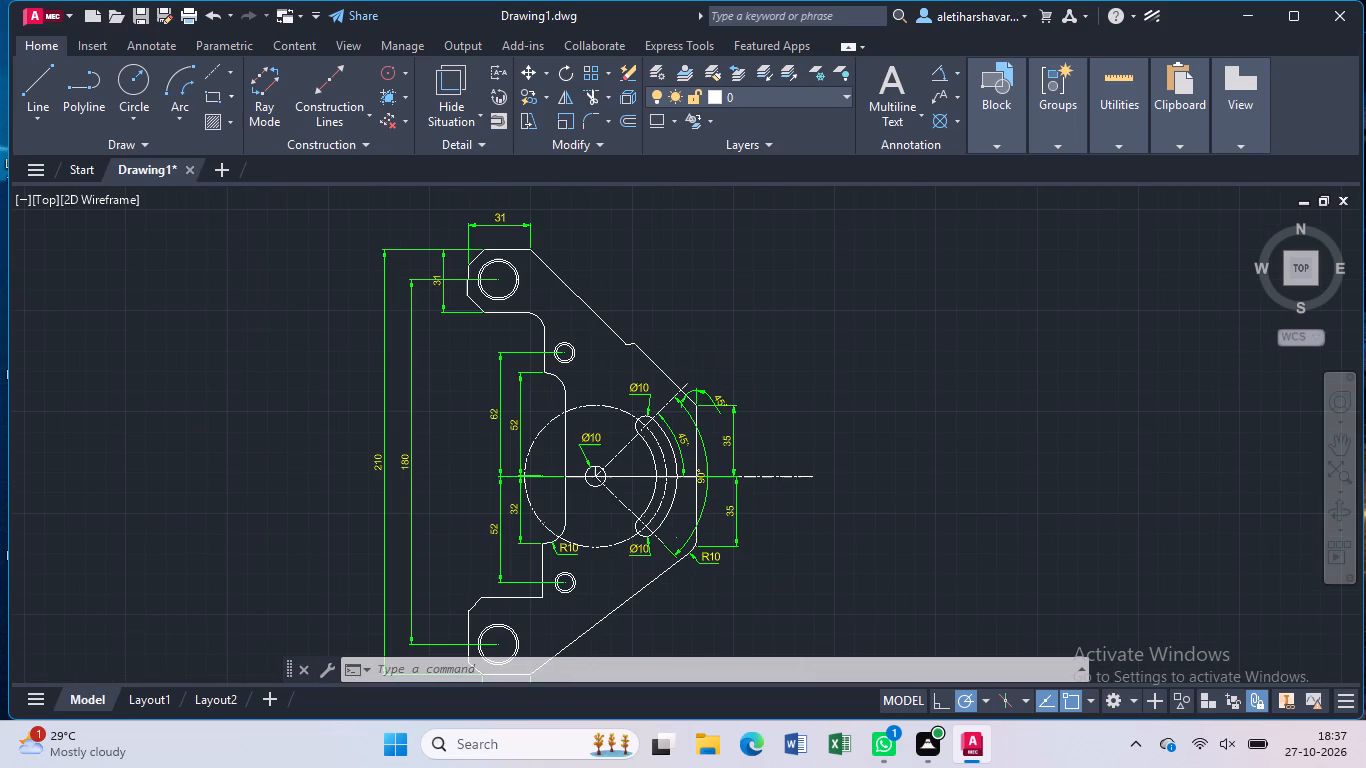
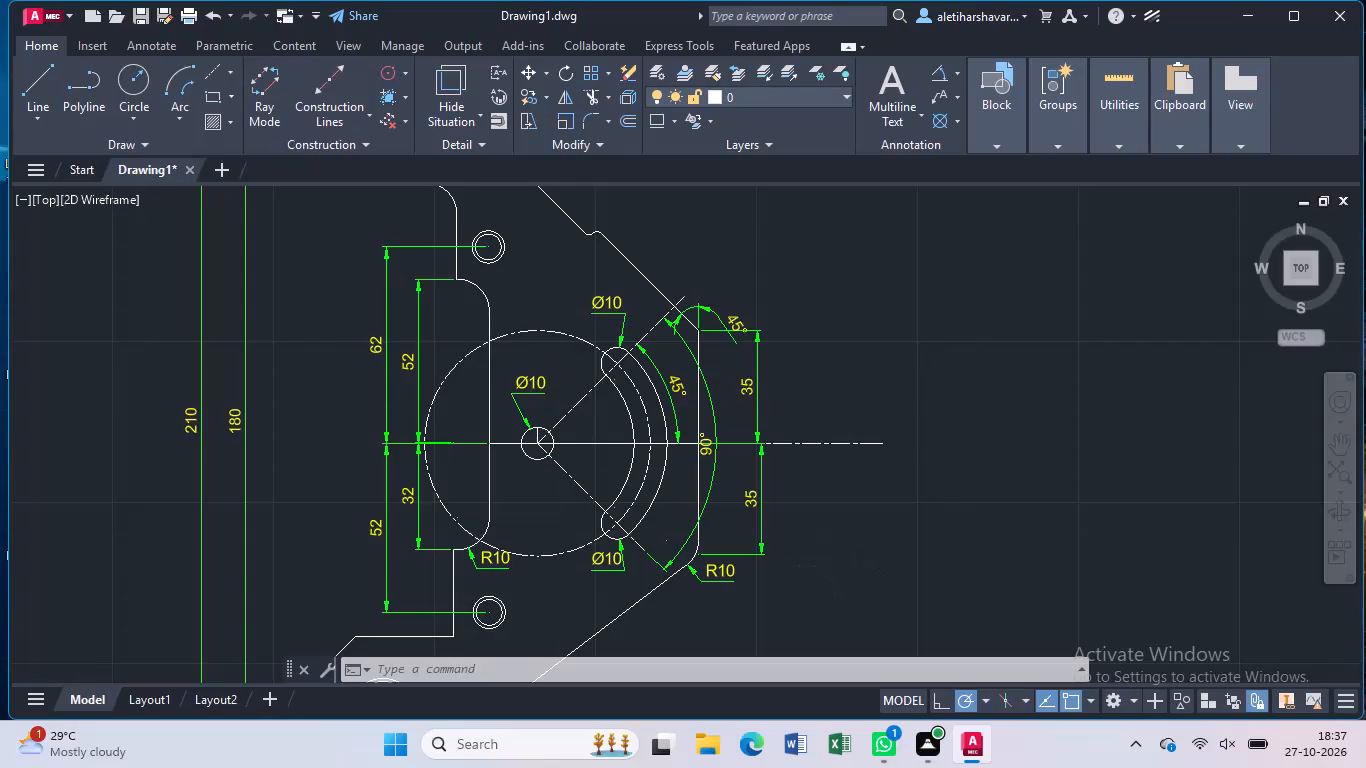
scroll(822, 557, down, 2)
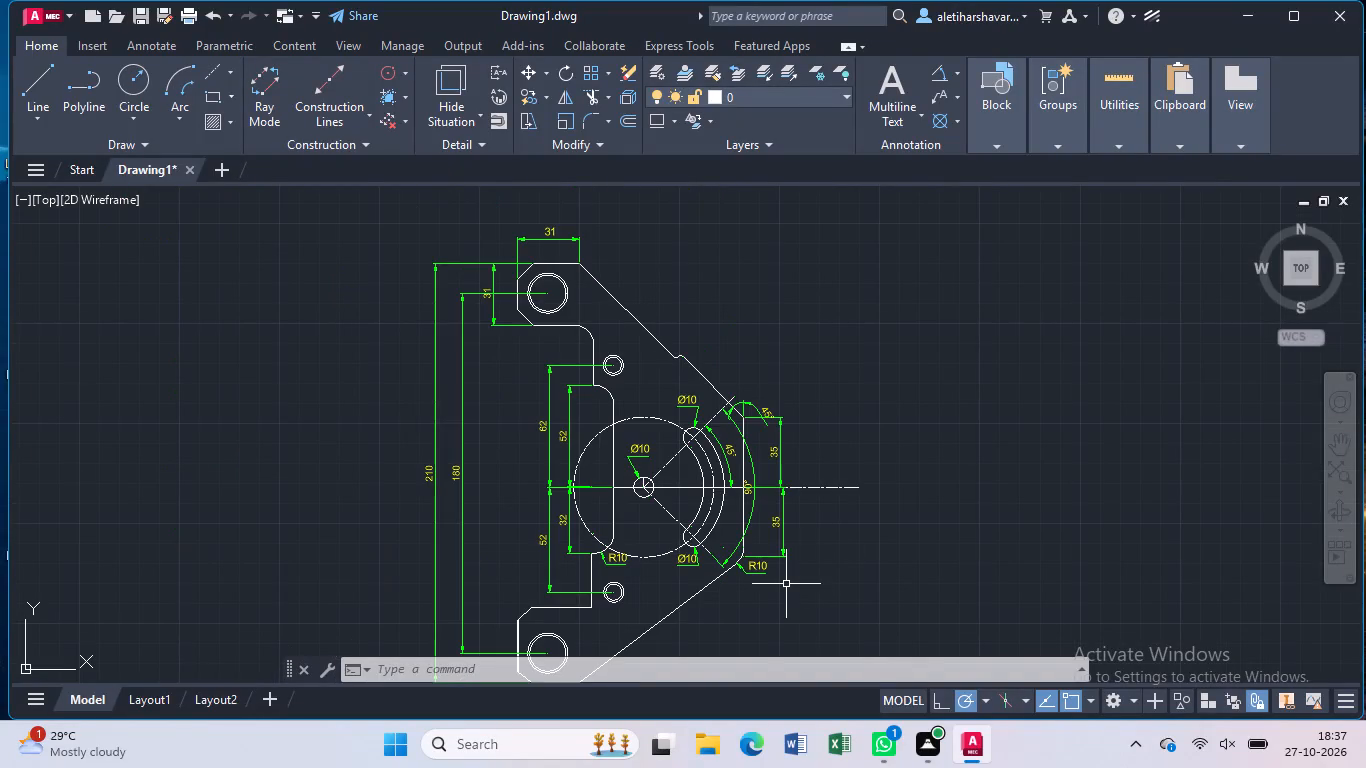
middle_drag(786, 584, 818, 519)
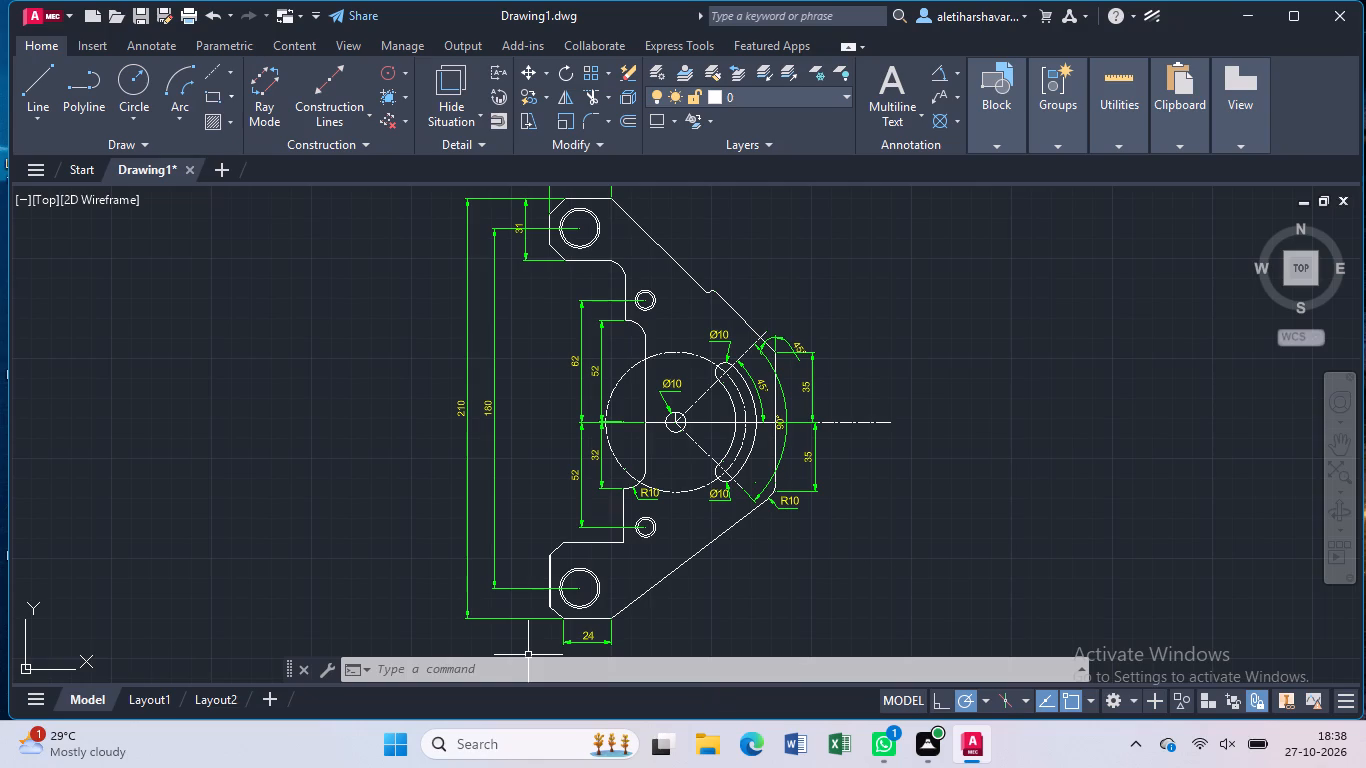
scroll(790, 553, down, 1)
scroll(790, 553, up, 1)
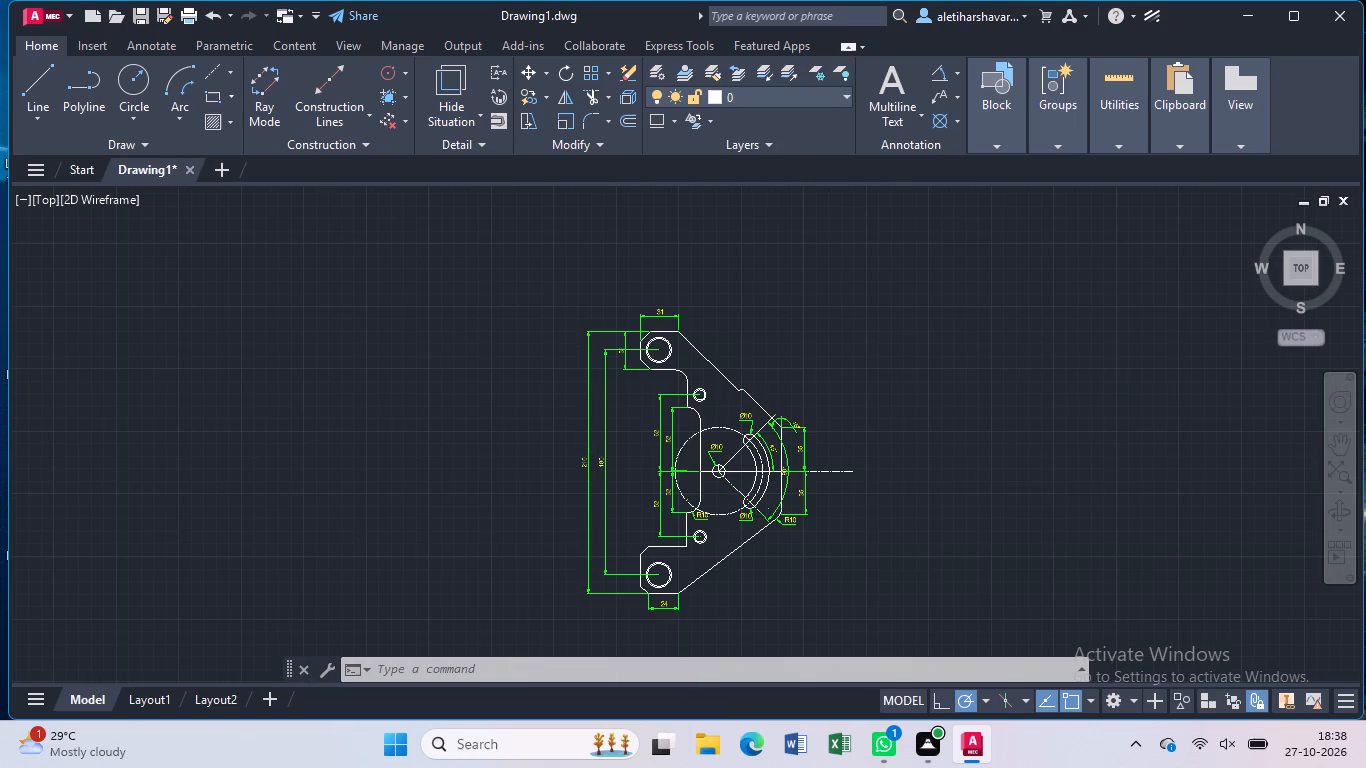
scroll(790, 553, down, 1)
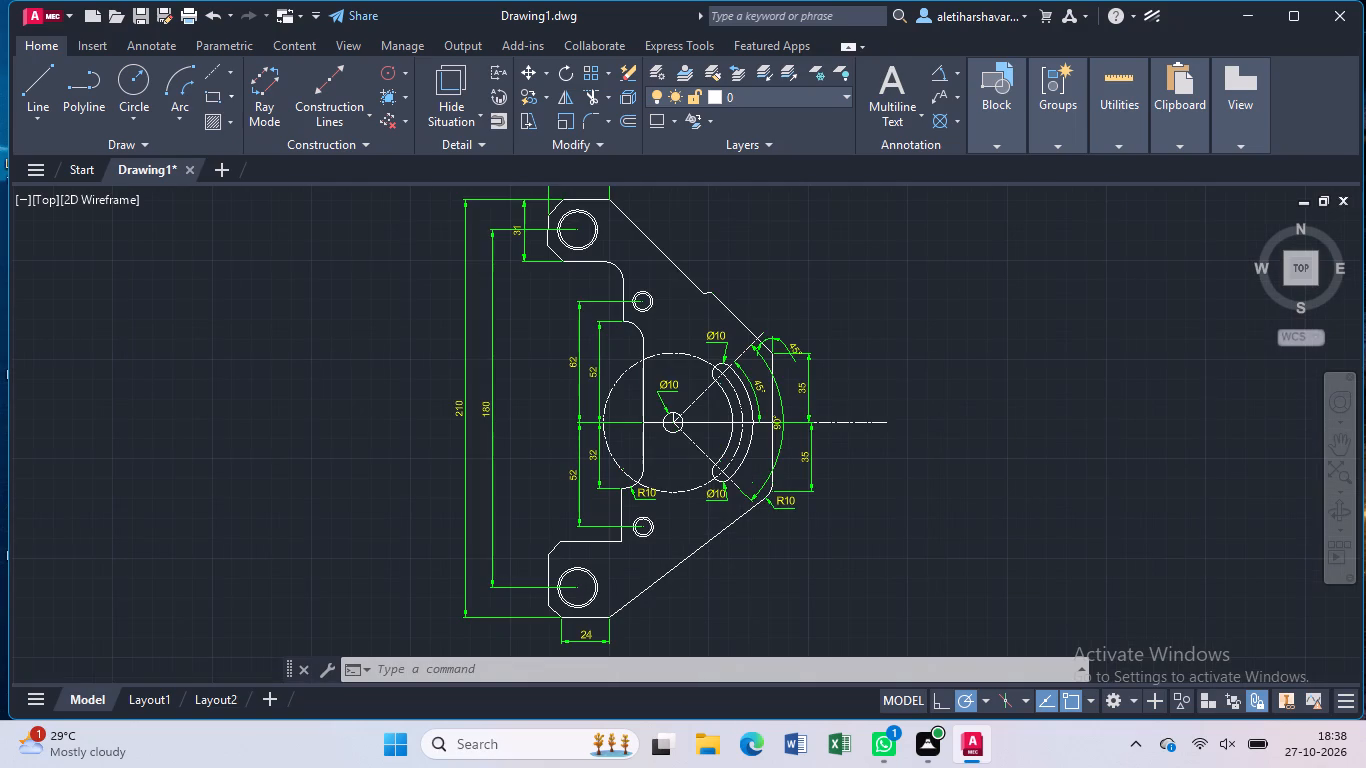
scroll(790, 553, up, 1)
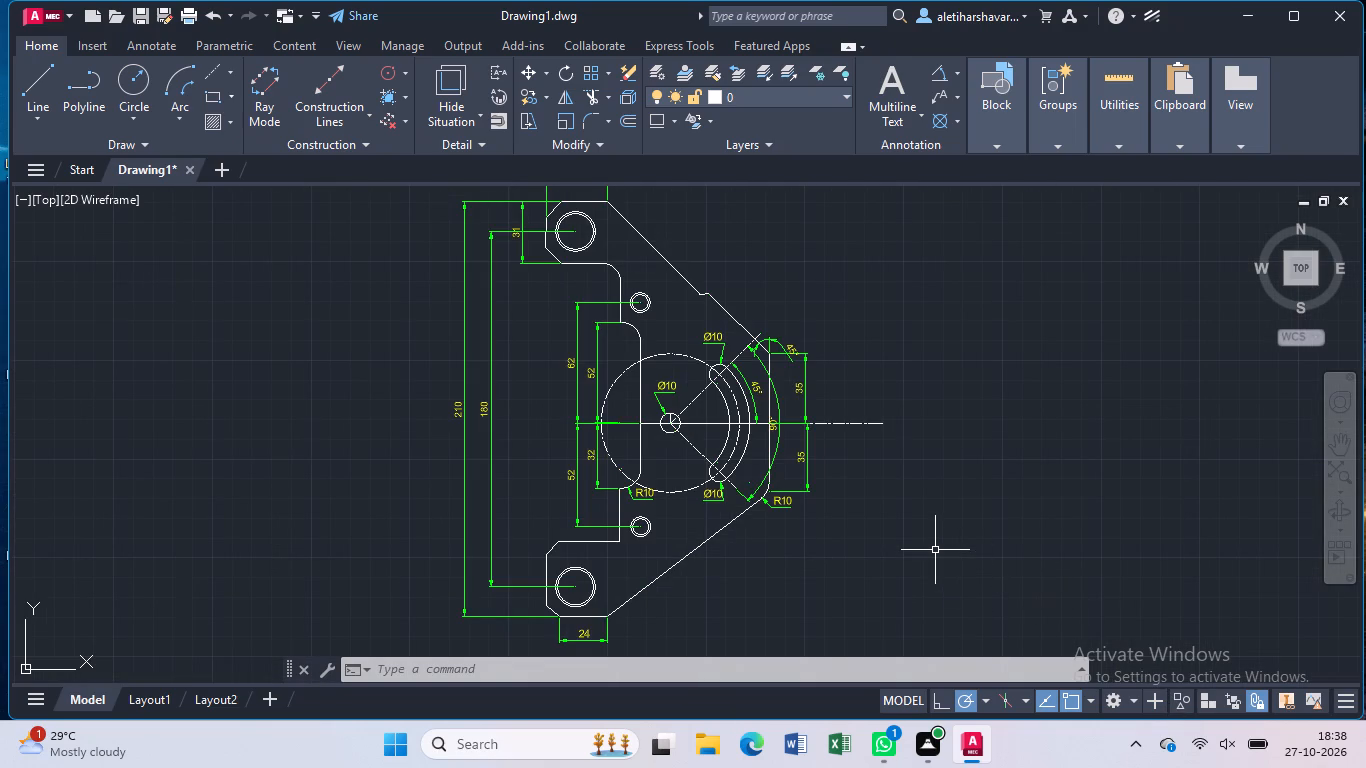
Save the drawing in the Documents folder under the file name Adjustable Mounting Plate.
key(ctrl+s)
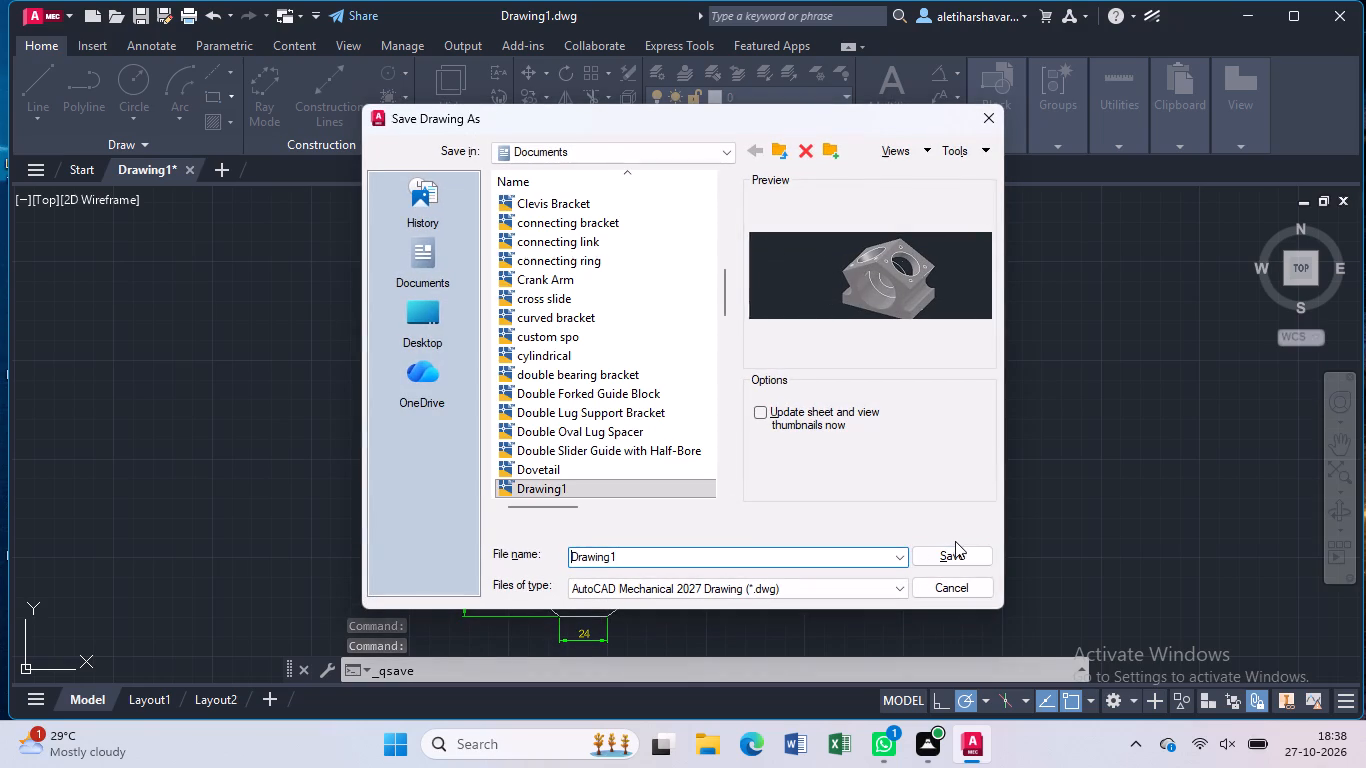
click(806, 555)
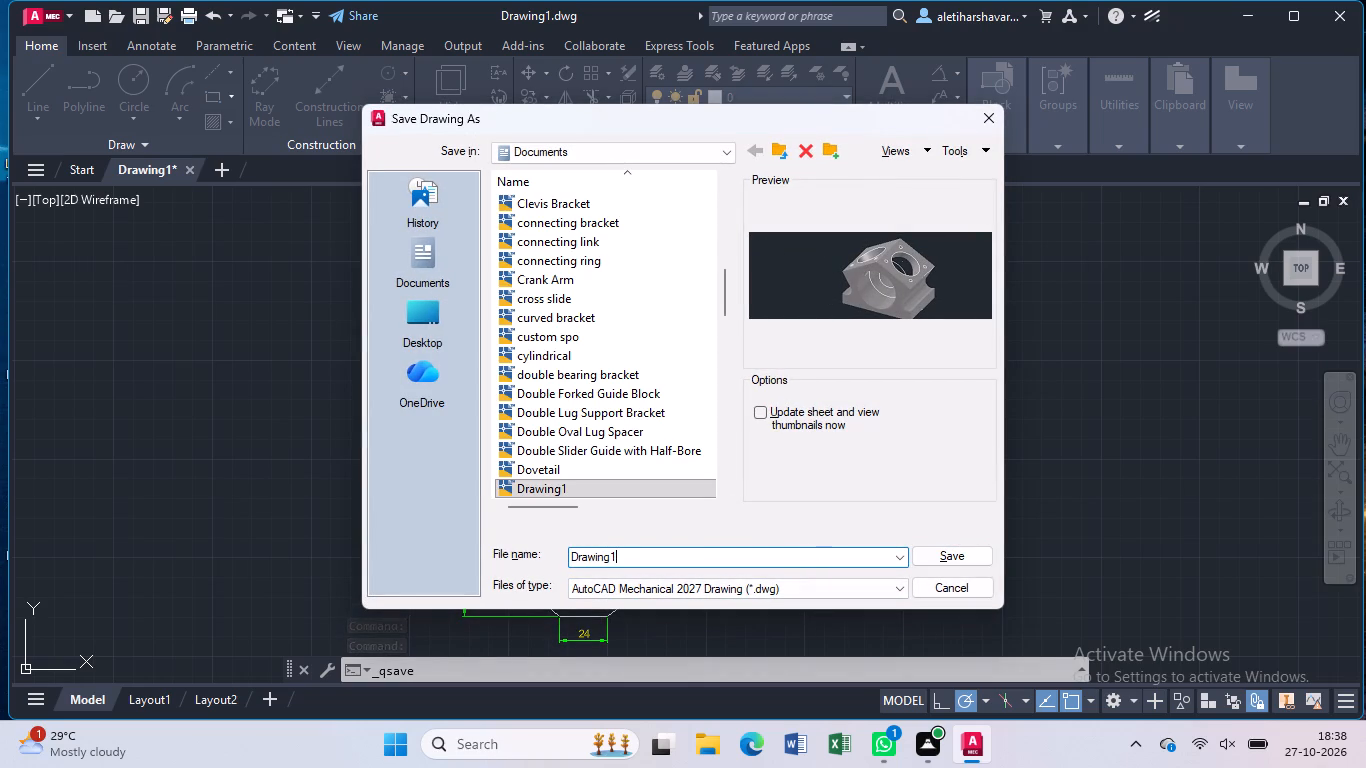
key(BackSpace)
key(BackSpace)
key(BackSpace)
key(BackSpace)
key(BackSpace)
key(BackSpace)
key(BackSpace)
key(BackSpace)
key(BackSpace)
key(BackSpace)
key(BackSpace)
key(BackSpace)
key(BackSpace)
key(BackSpace)
key(BackSpace)
key(BackSpace)
key(BackSpace)
key(BackSpace)
key(ctrl+v)
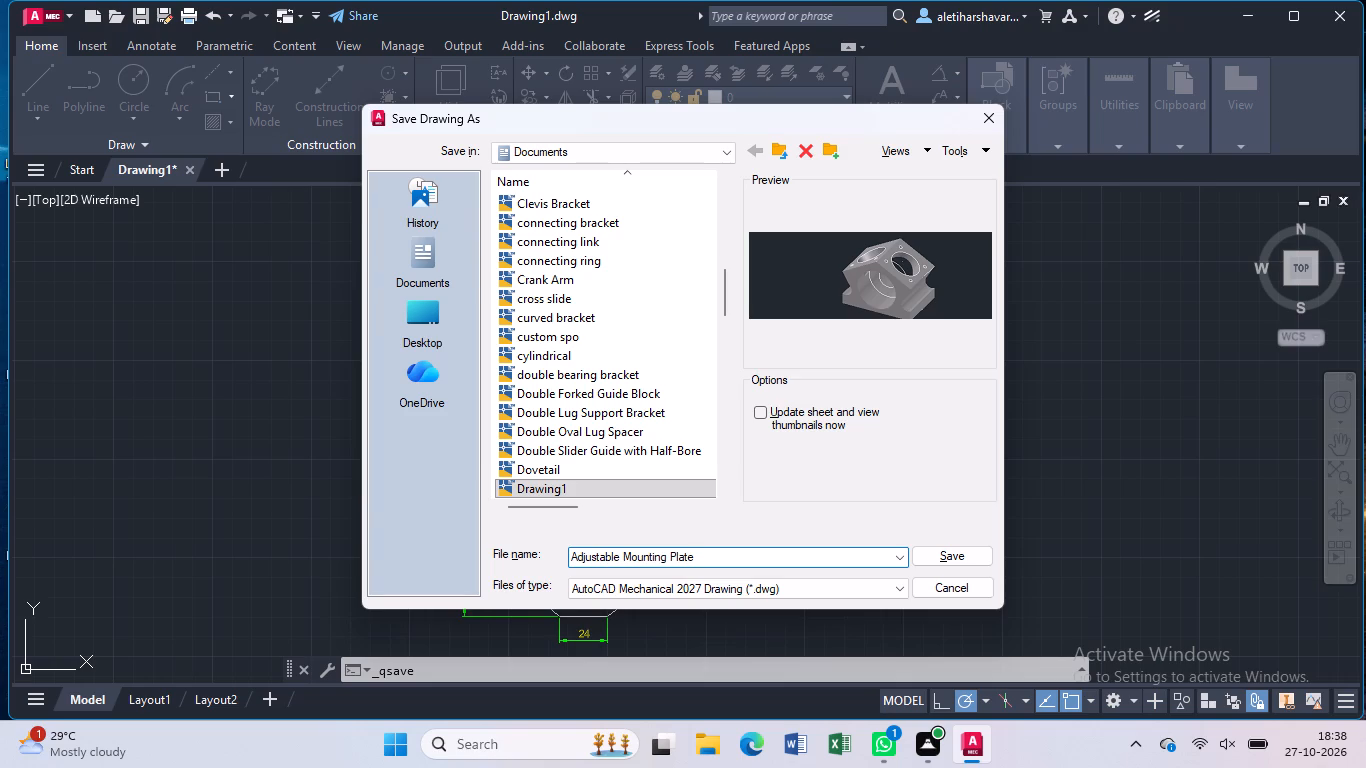
click(960, 553)
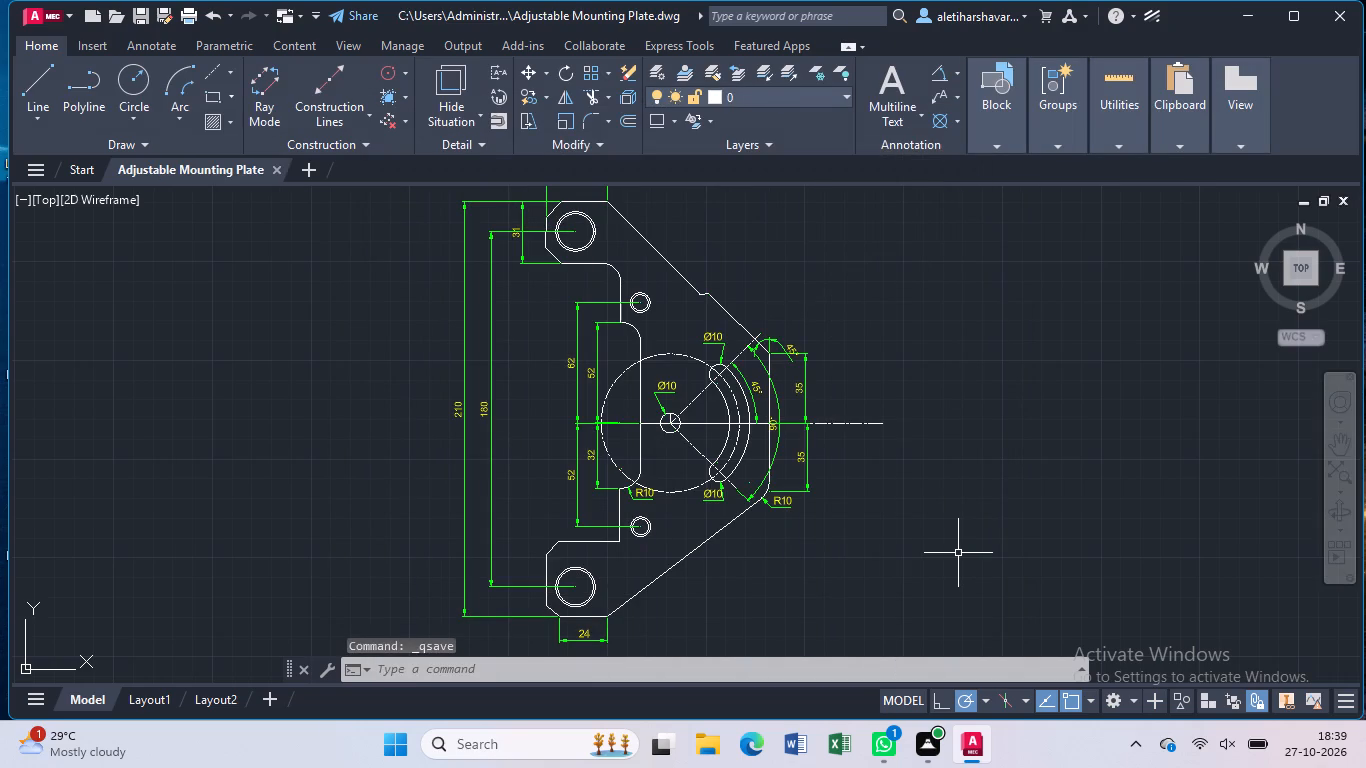
Set up a centred landscape plot with the DWG To PDF.pc3 plotter and ISO A4 (297.00 x 210.00 MM) paper.
scroll(958, 553, down, 1)
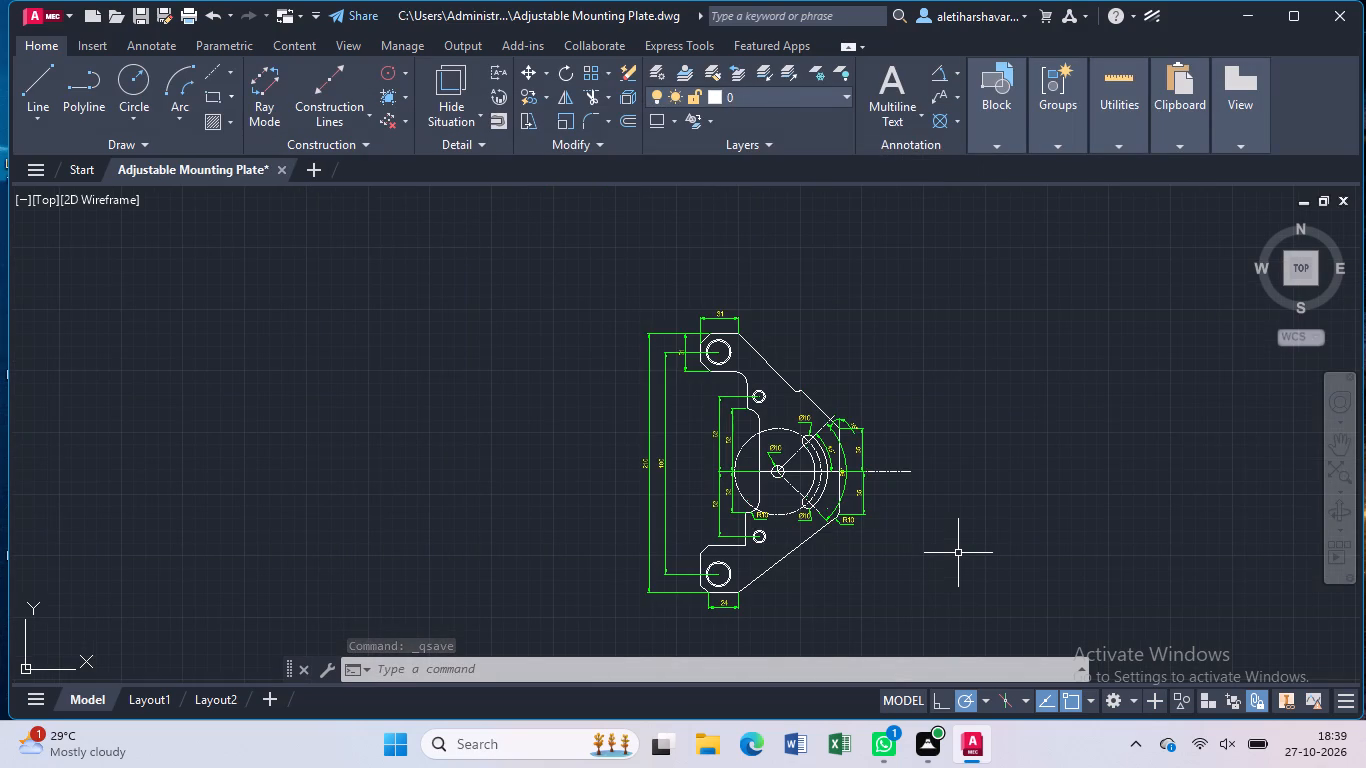
text(pl)
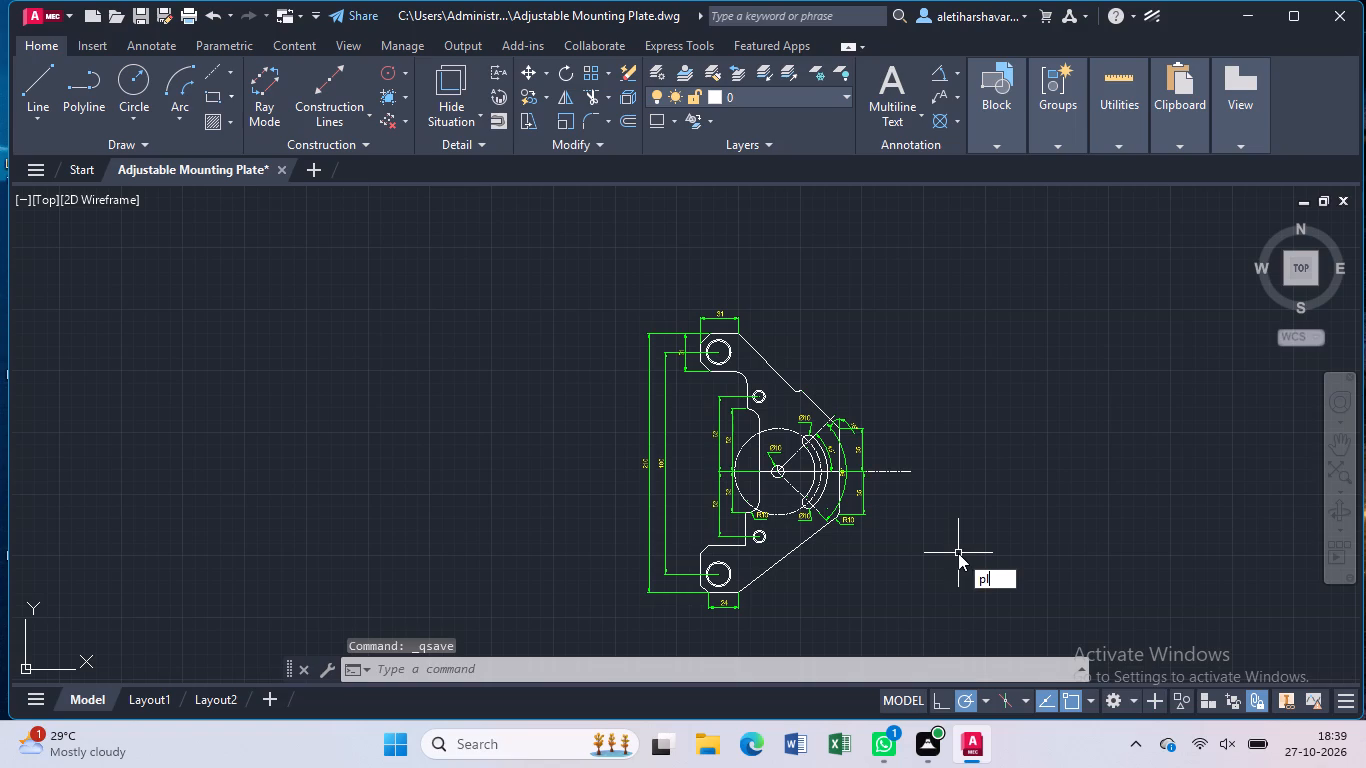
click(1019, 615)
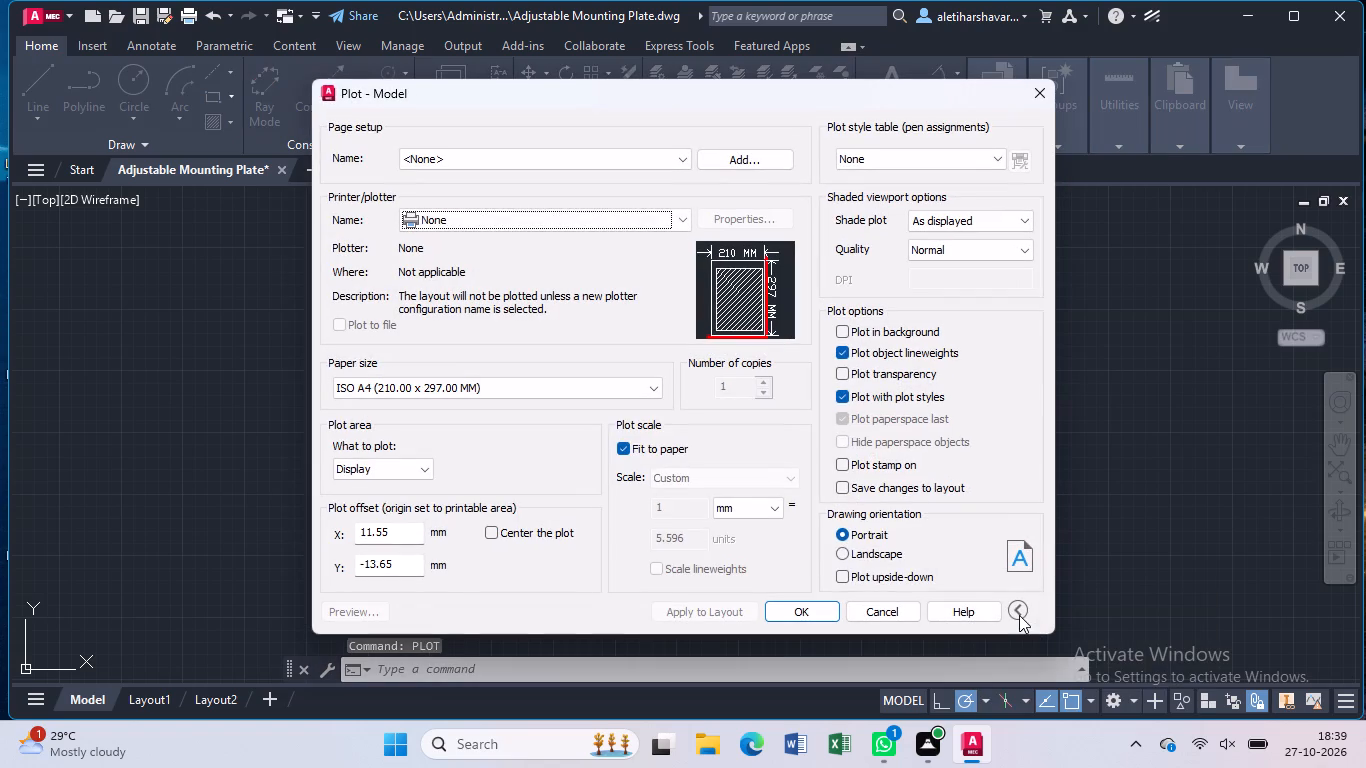
click(843, 554)
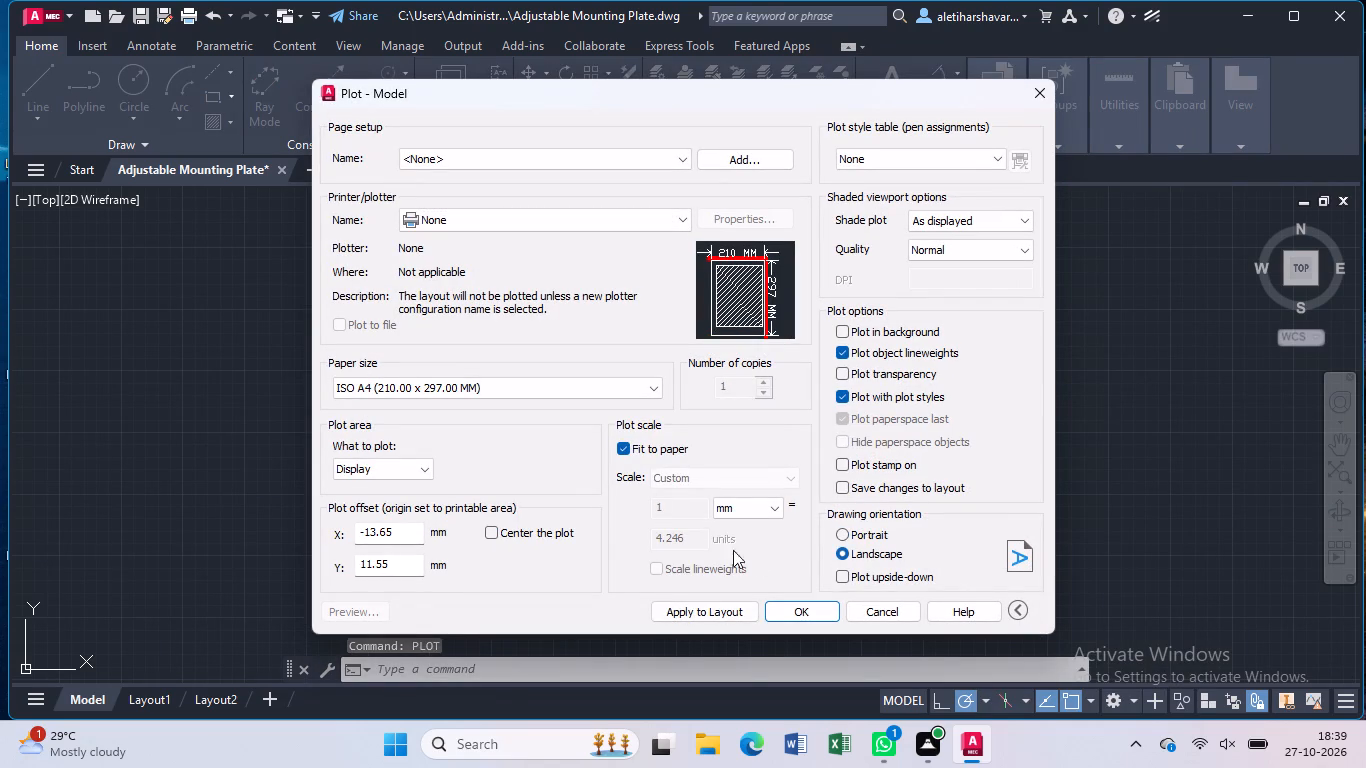
click(490, 526)
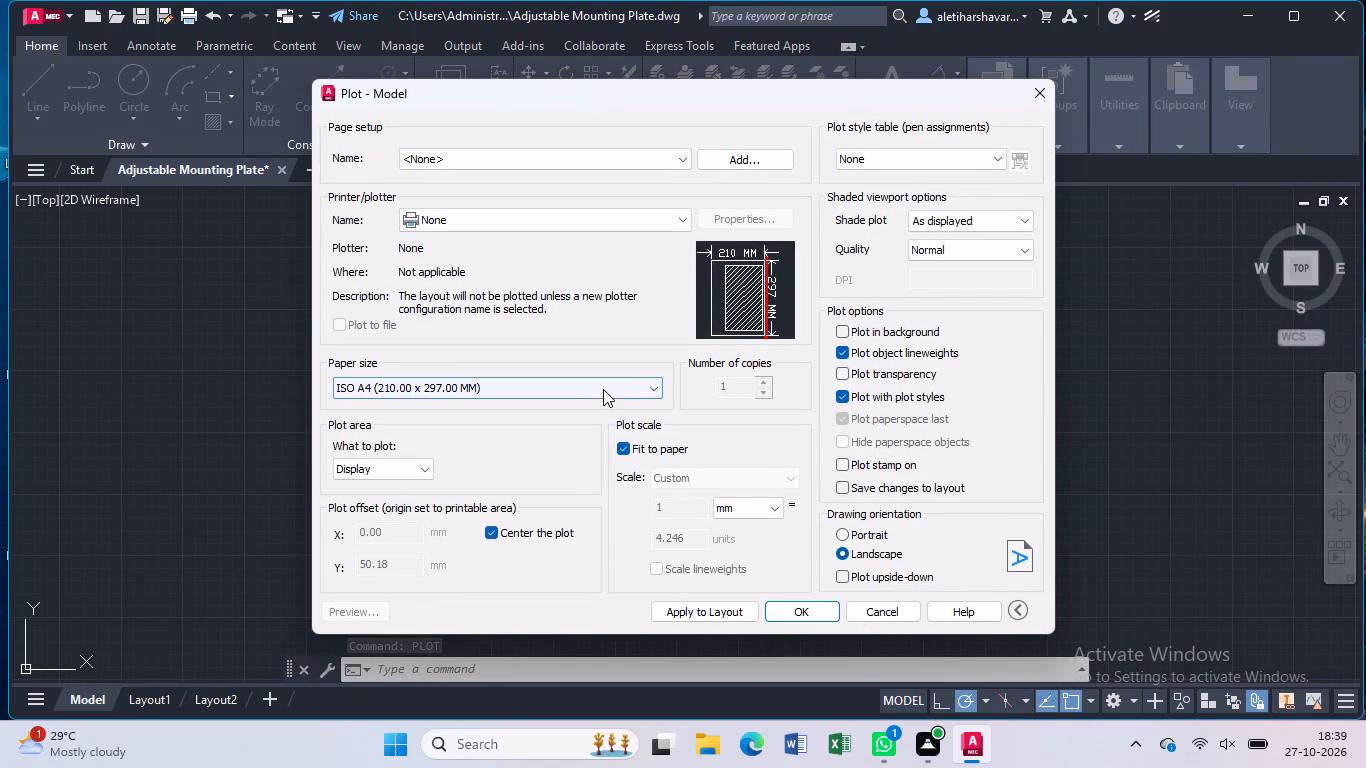
click(680, 215)
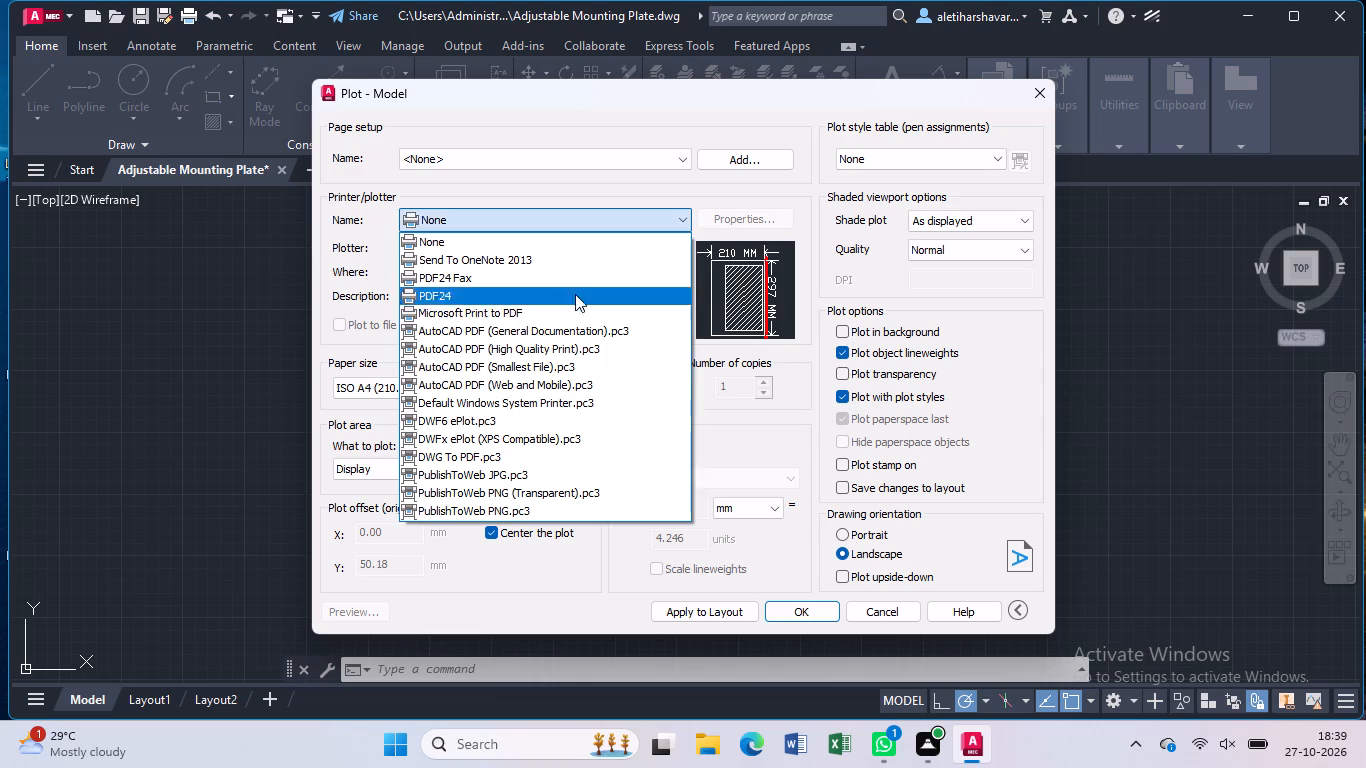
click(518, 458)
click(642, 389)
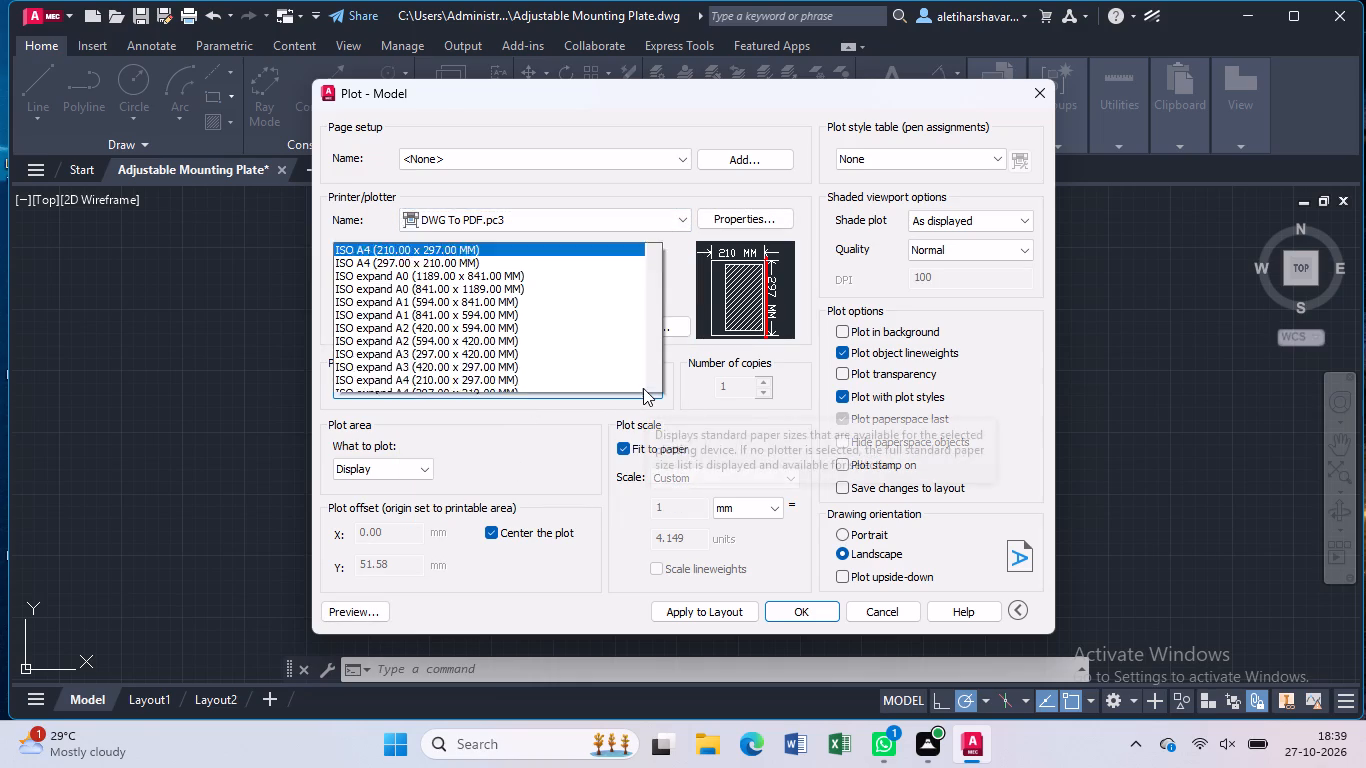
click(391, 25)
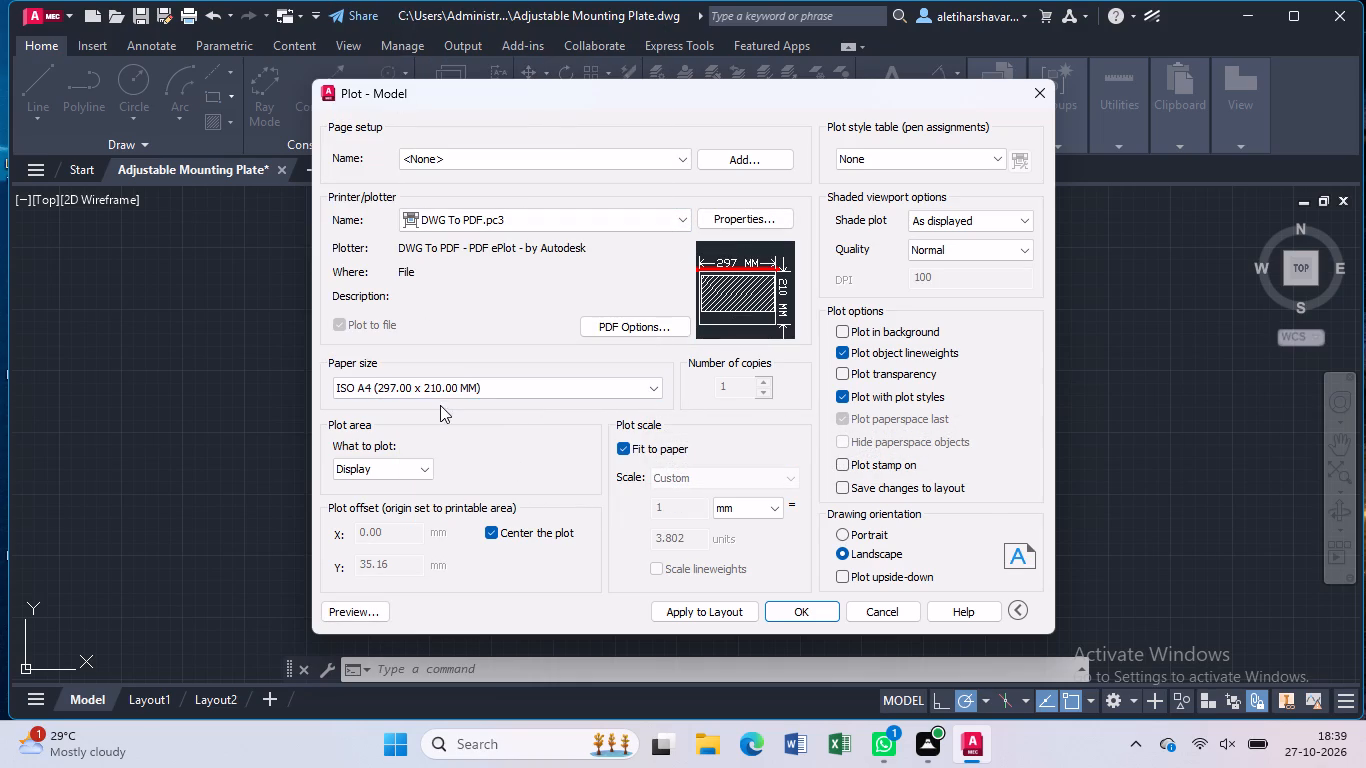
Set the plot area to a window enclosing the whole plate and all its dimensions.
click(427, 466)
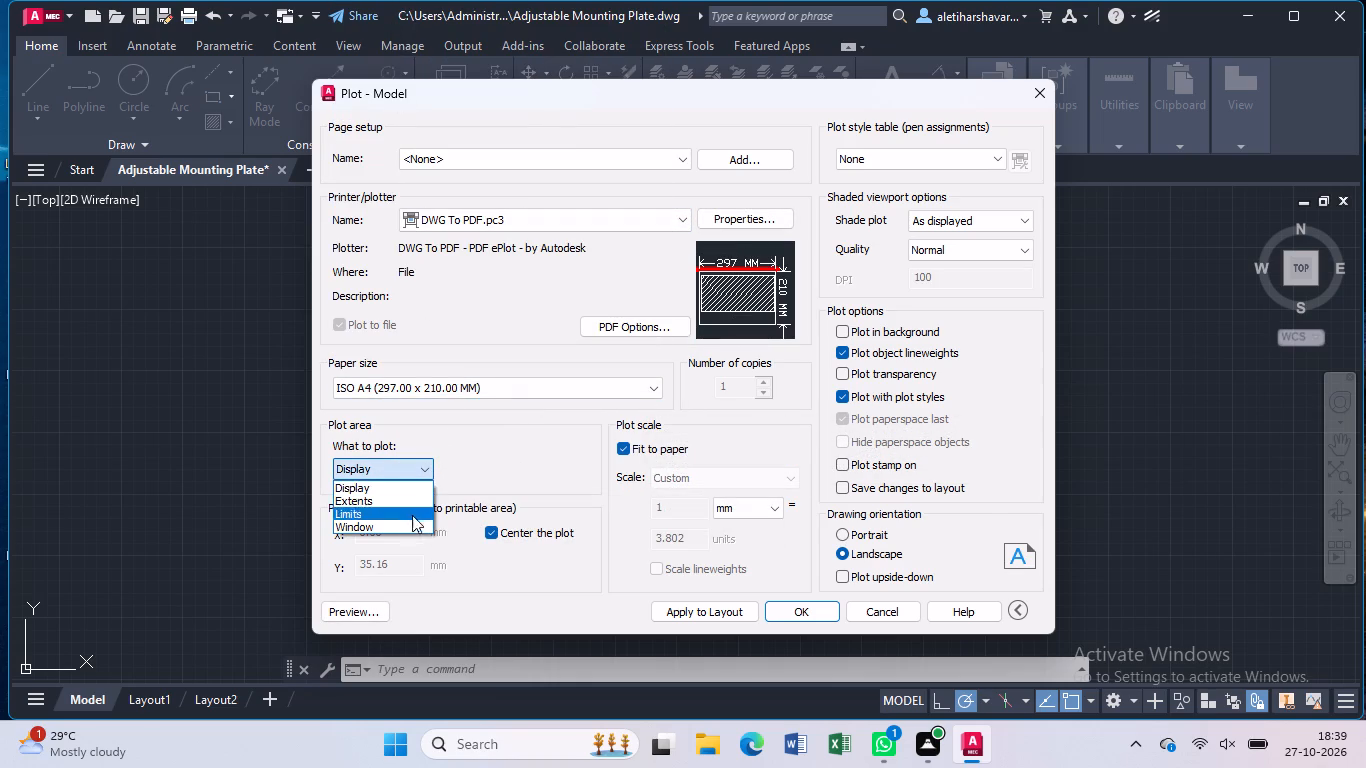
click(409, 526)
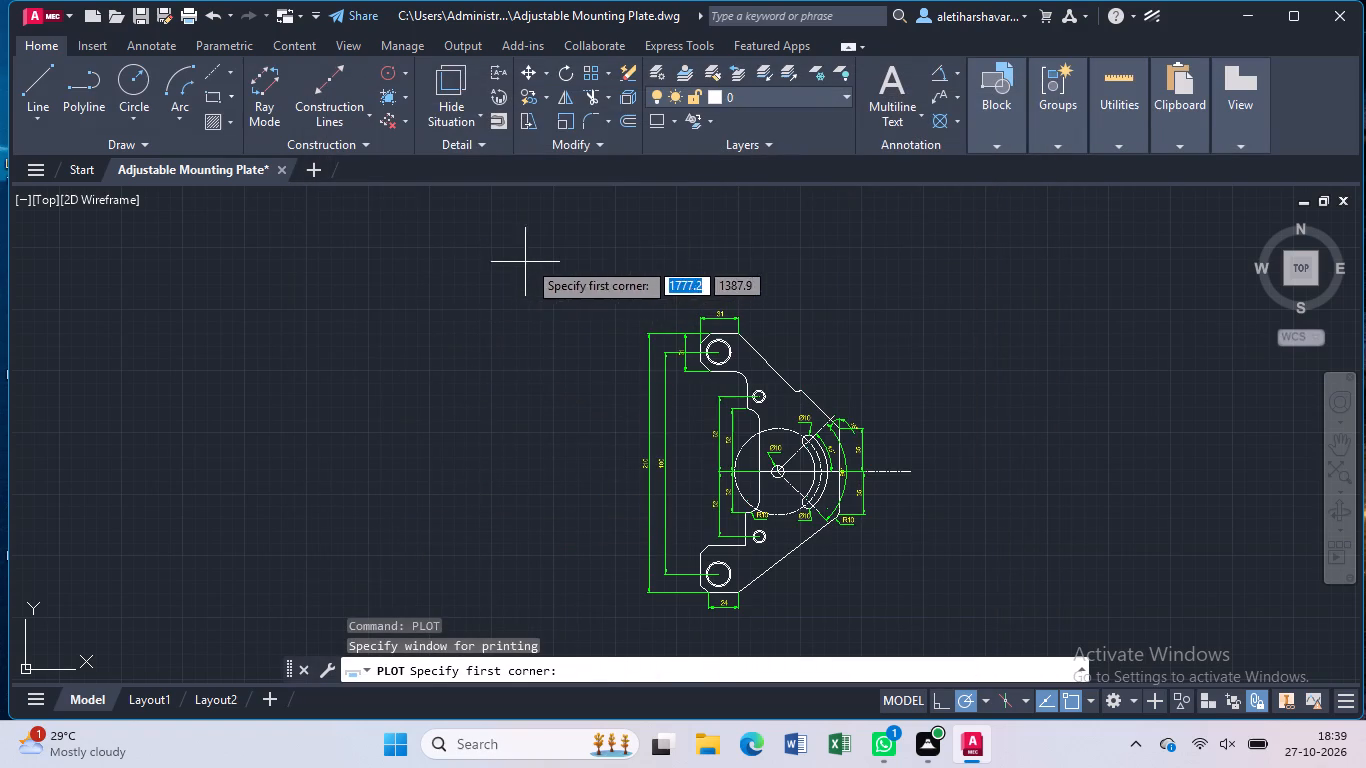
click(527, 260)
click(928, 629)
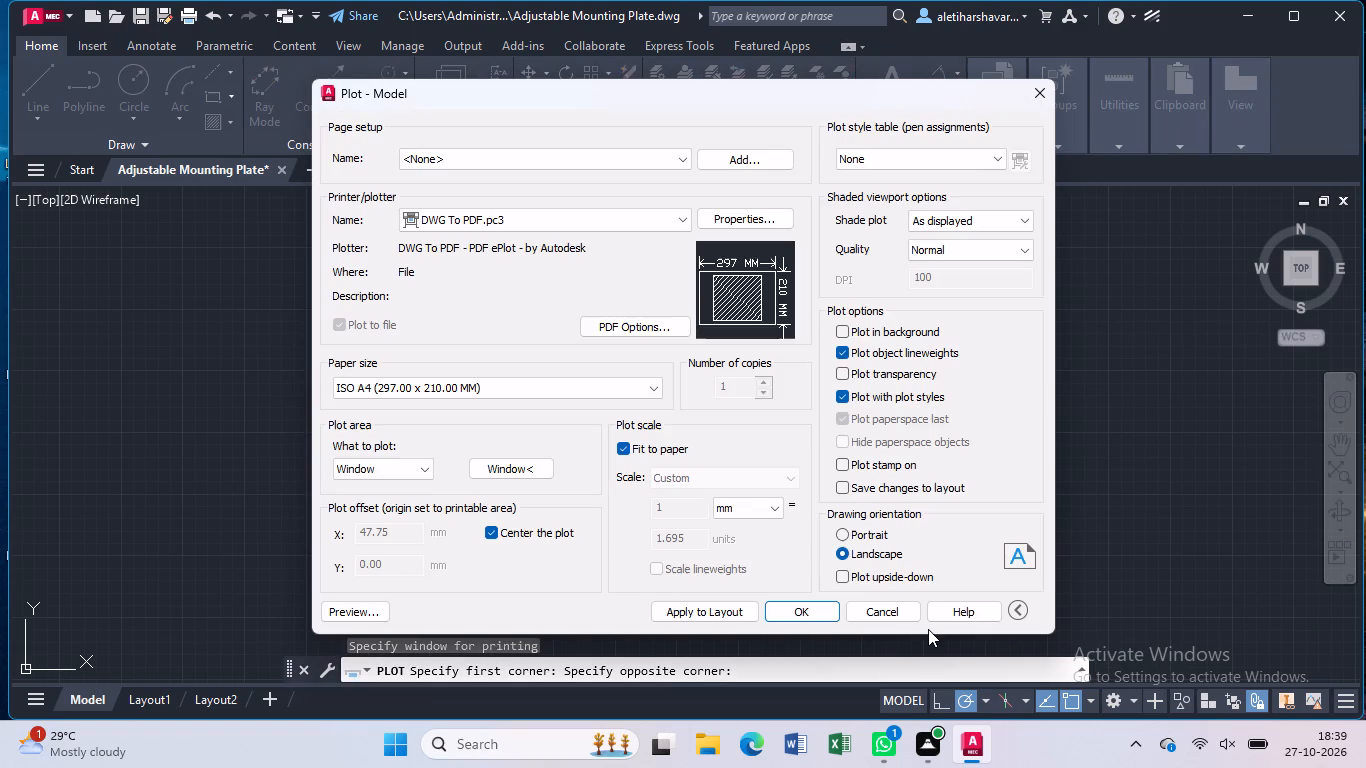
Plot the drawing to Adjustable Mounting Plate-Model.pdf in the Documents folder and close the PDF that opens.
click(812, 609)
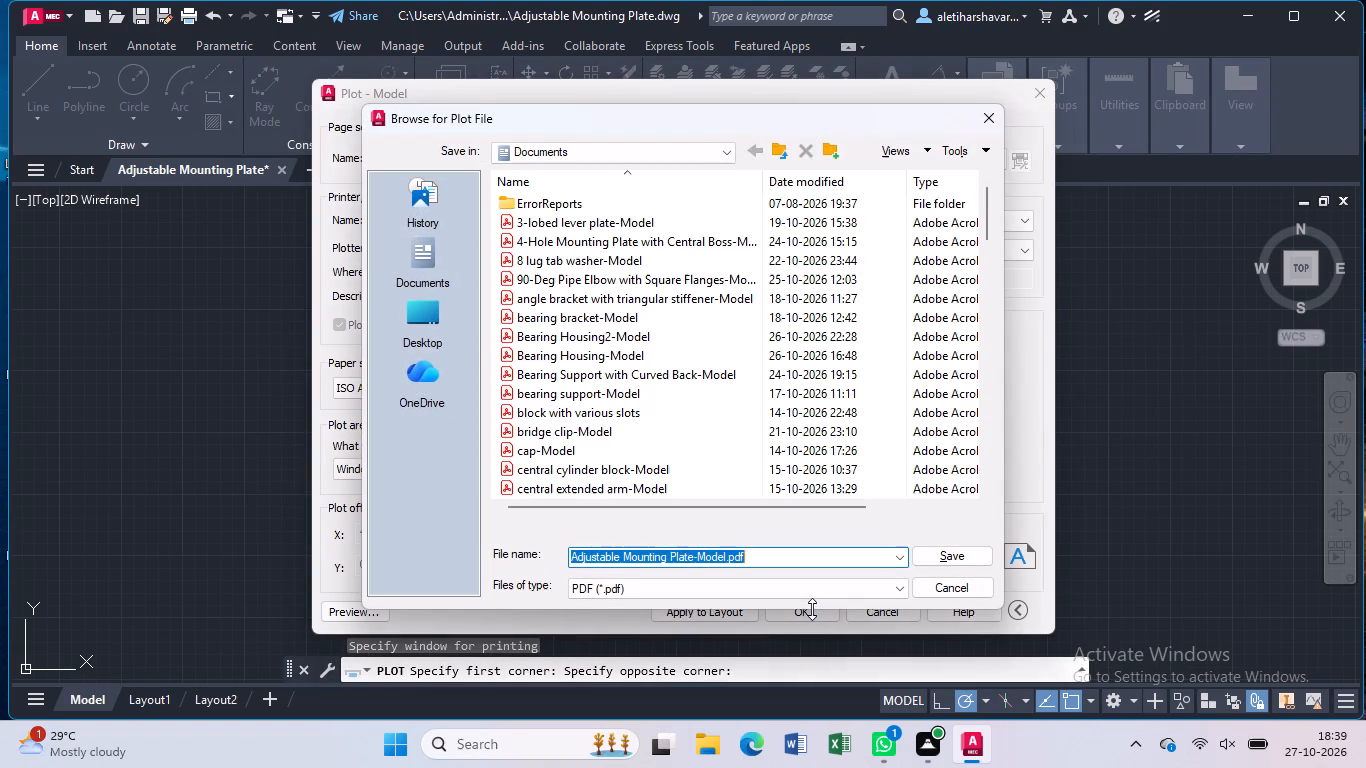
click(944, 547)
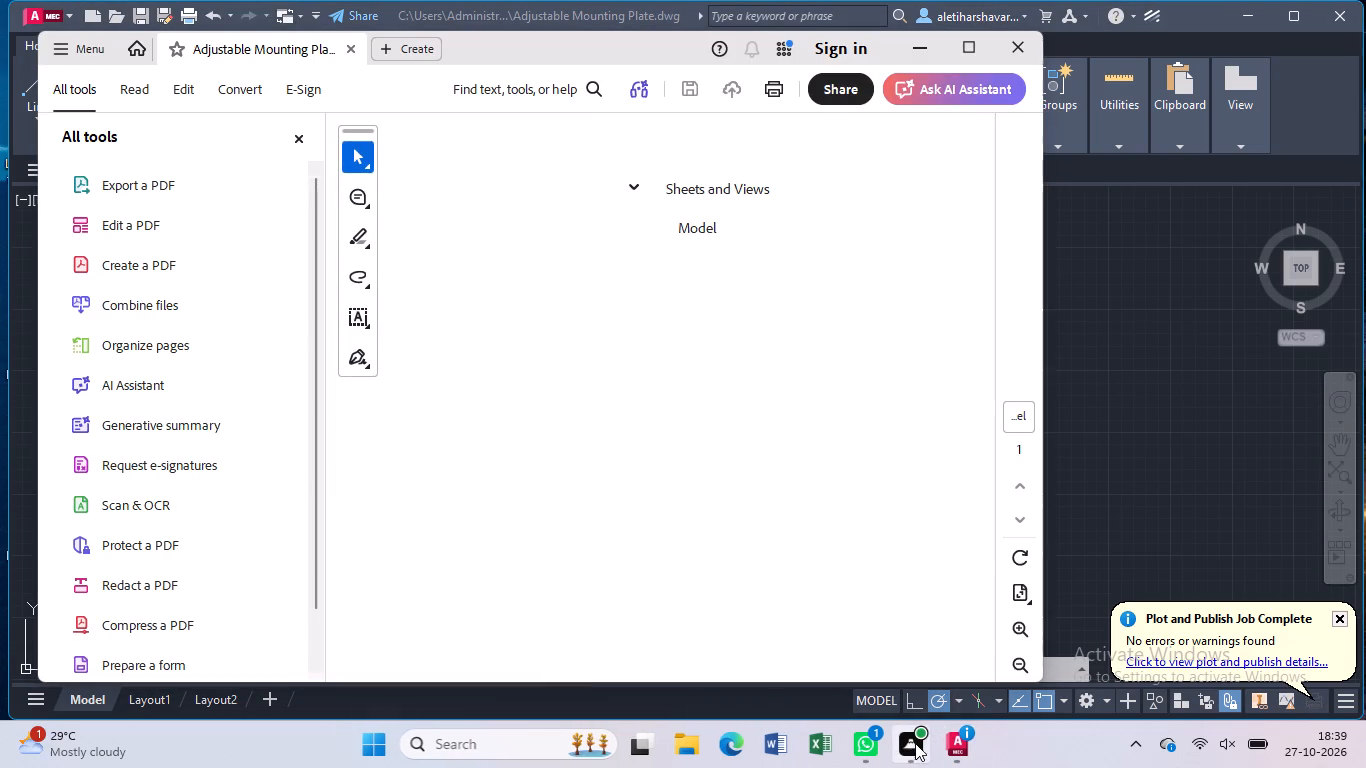
click(1026, 42)
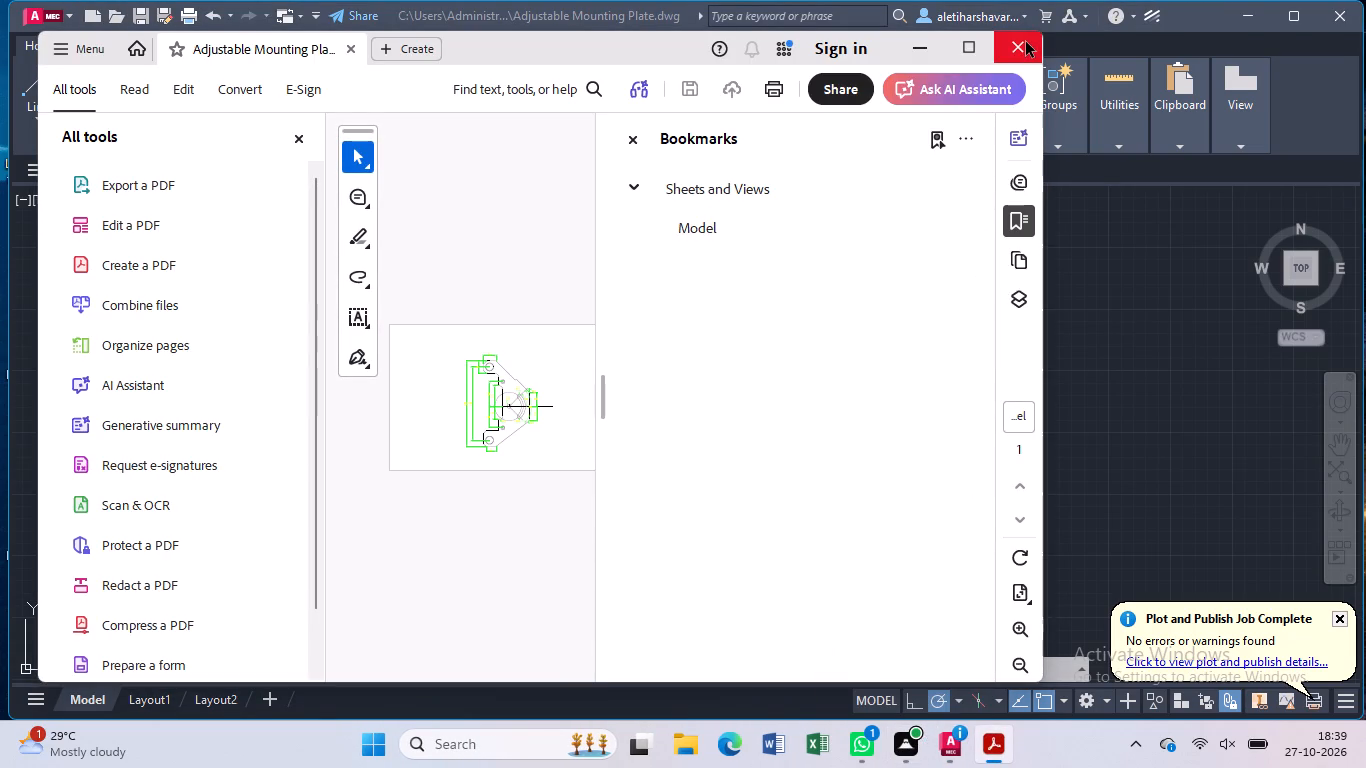